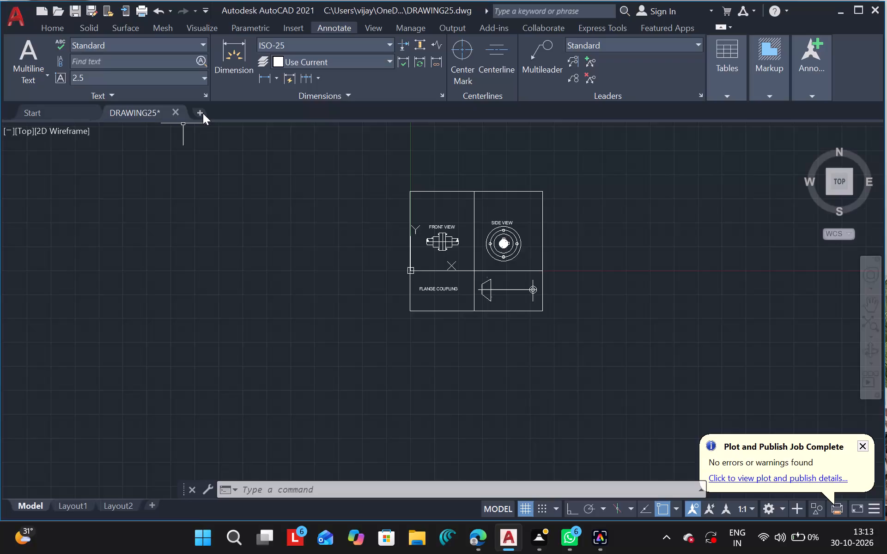
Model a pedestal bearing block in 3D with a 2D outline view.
Create a new blank drawing alongside the open DRAWING25 file.
left_click(203, 113)
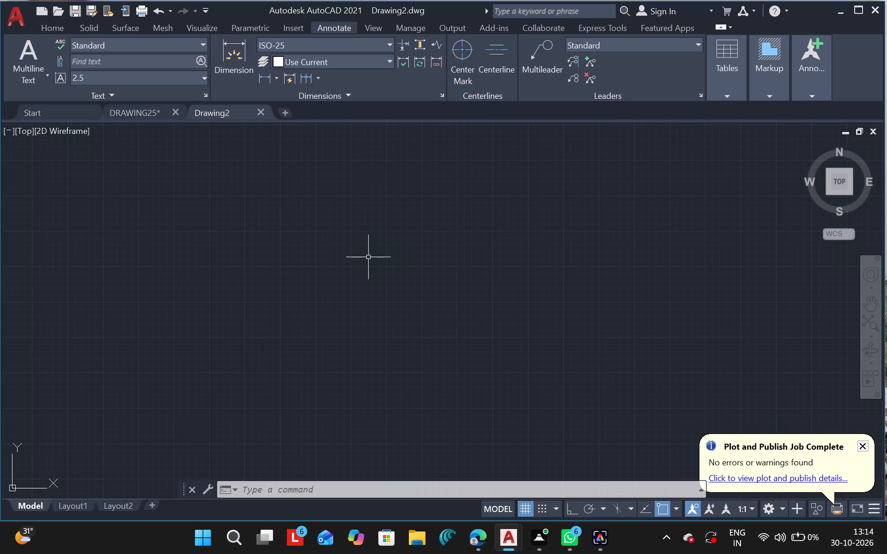
left_click(368, 257)
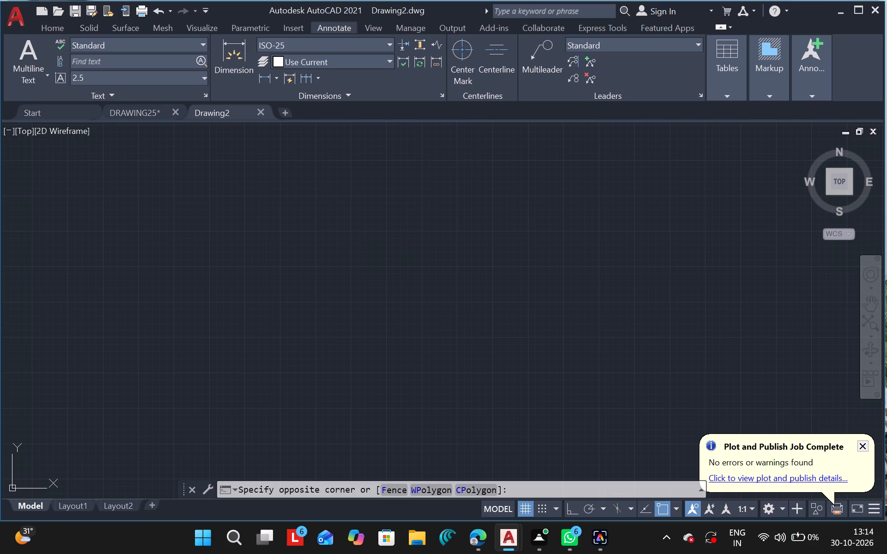
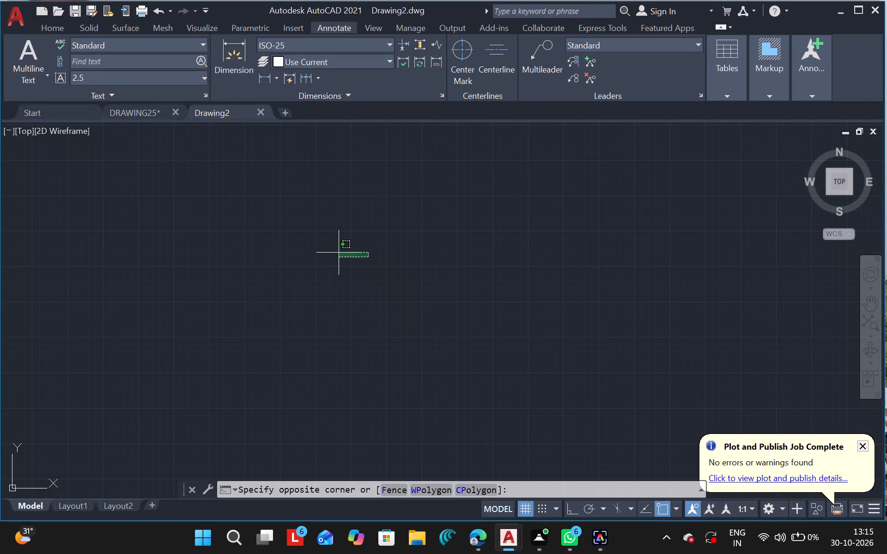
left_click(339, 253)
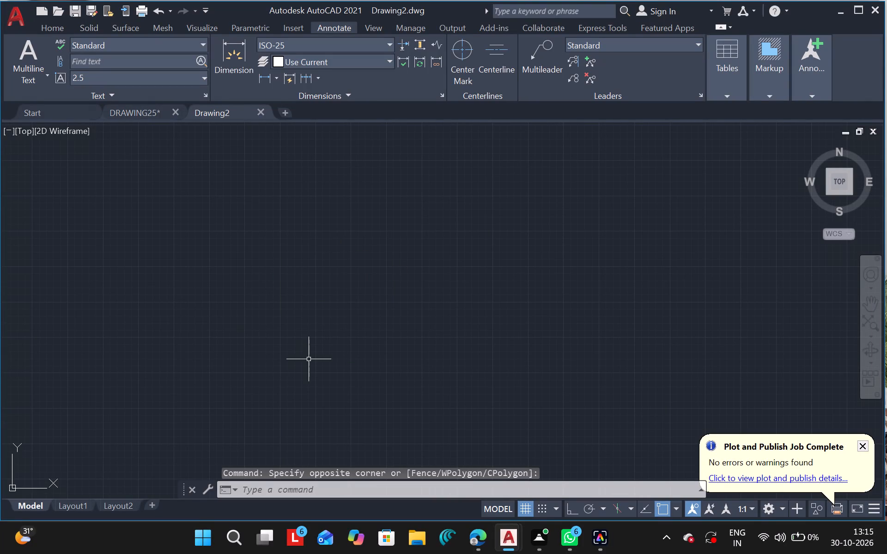
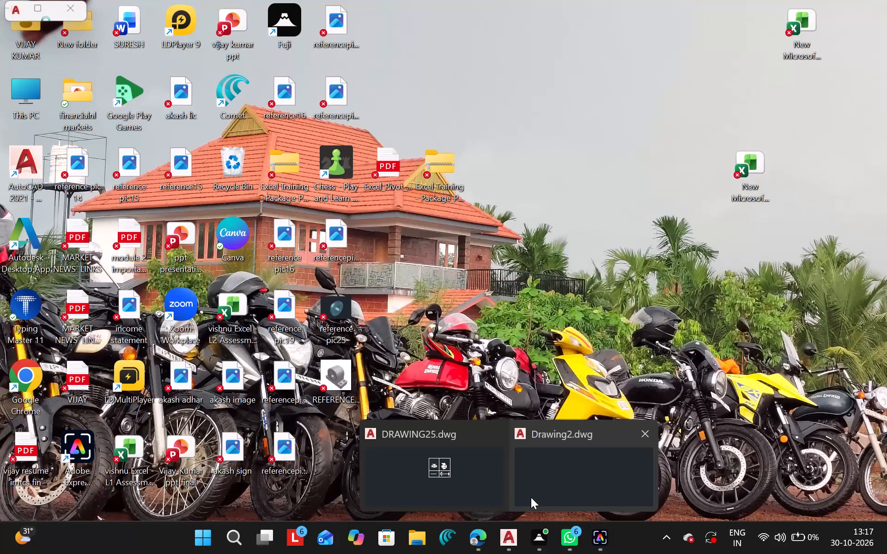
Switch to AutoCAD and bring up the empty Drawing2 drawing.
left_click(476, 486)
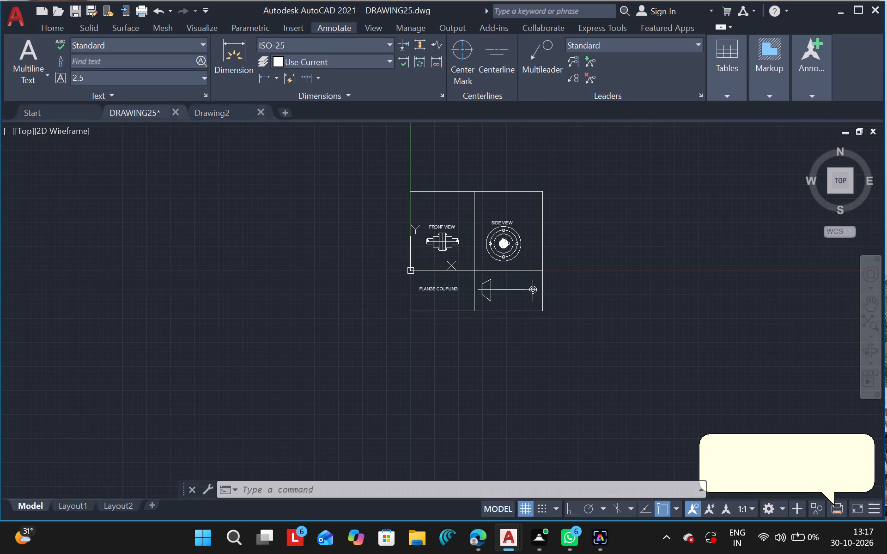
left_click(238, 108)
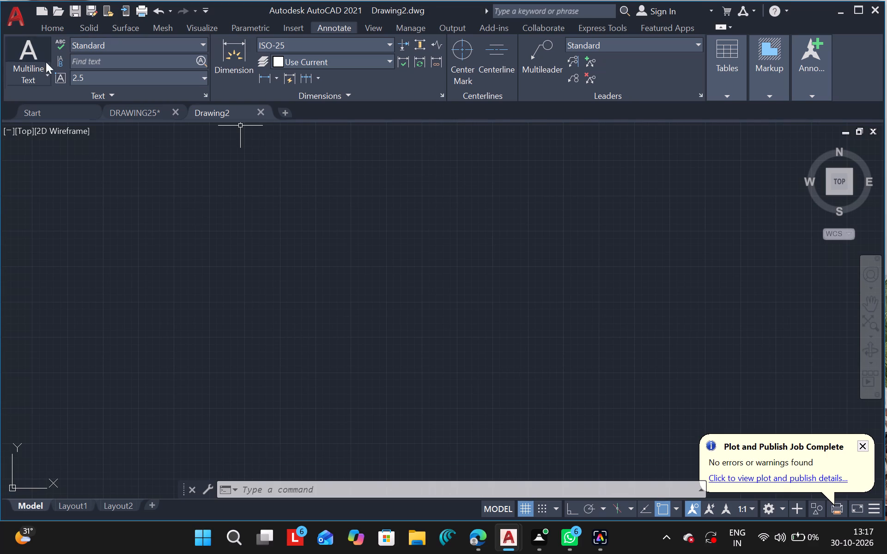
Draw a circle with a radius of about 623 in the middle of the empty drawing.
left_click(60, 29)
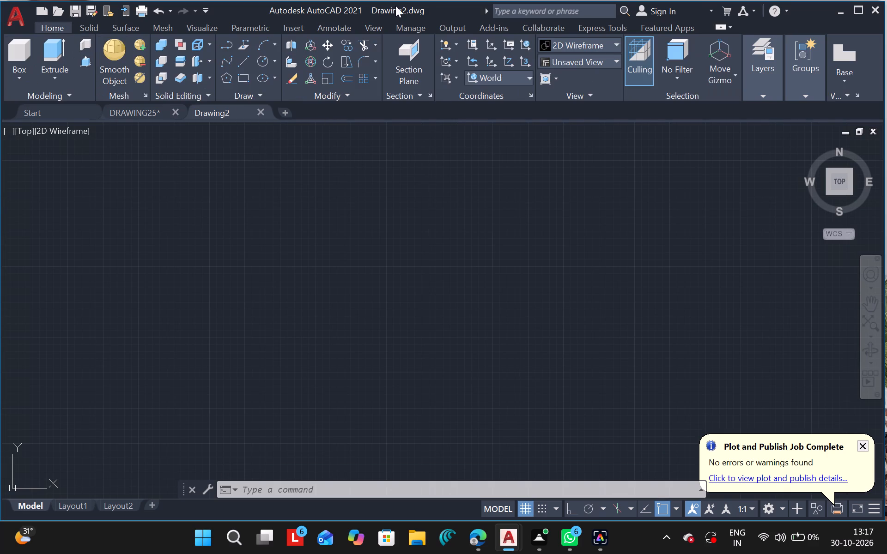
left_click(263, 57)
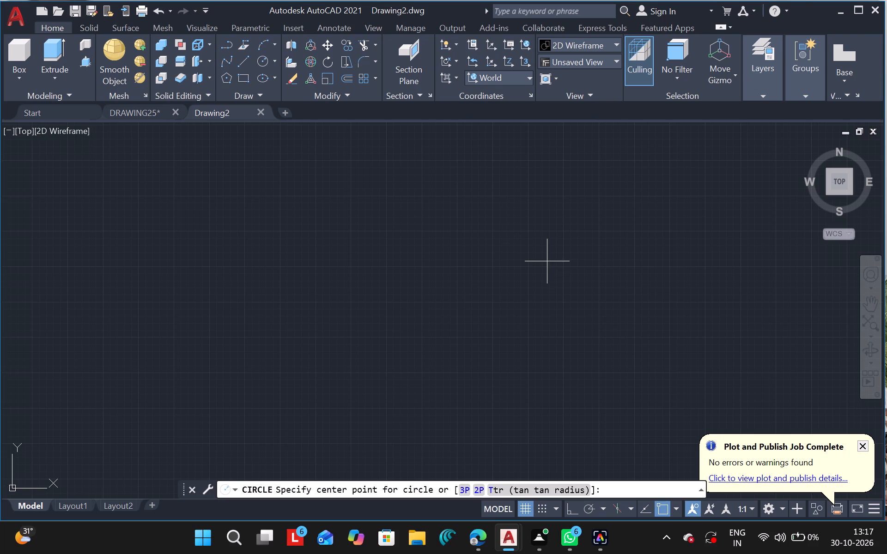
left_click_drag(370, 260, 394, 345)
left_click(394, 345)
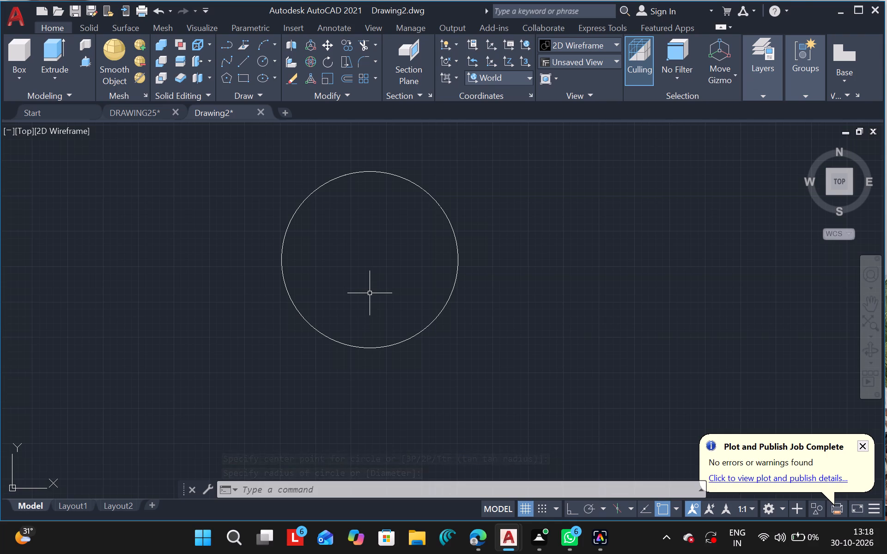
Draw a larger concentric circle with a radius of about 768 around the first circle.
left_click(261, 62)
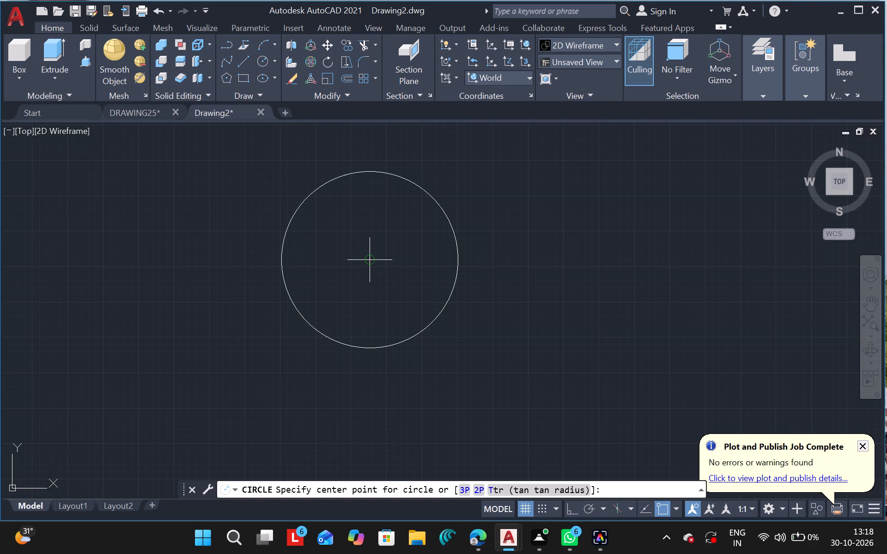
left_click_drag(369, 259, 378, 345)
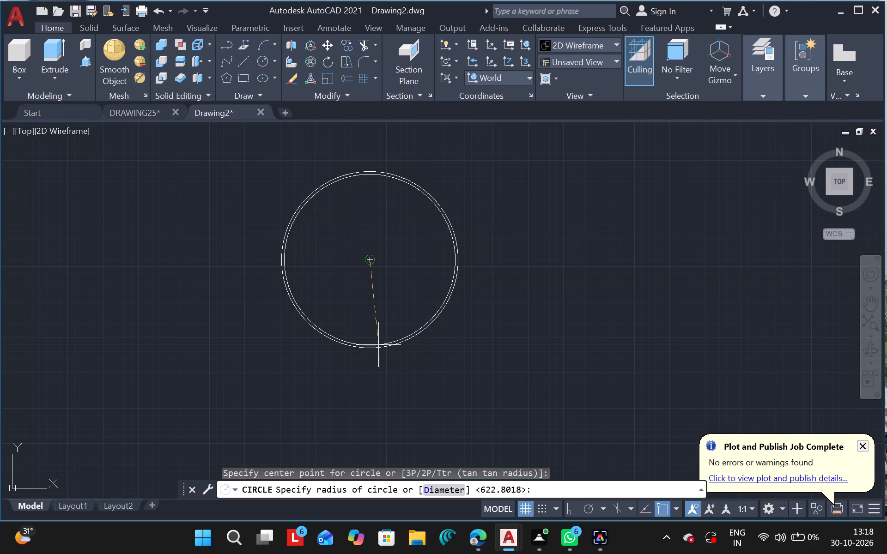
left_click_drag(378, 345, 383, 368)
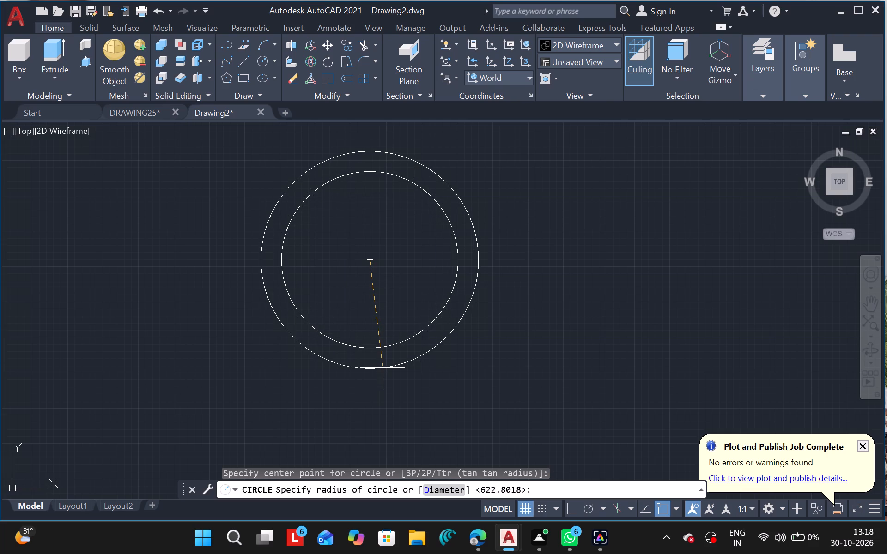
left_click(383, 368)
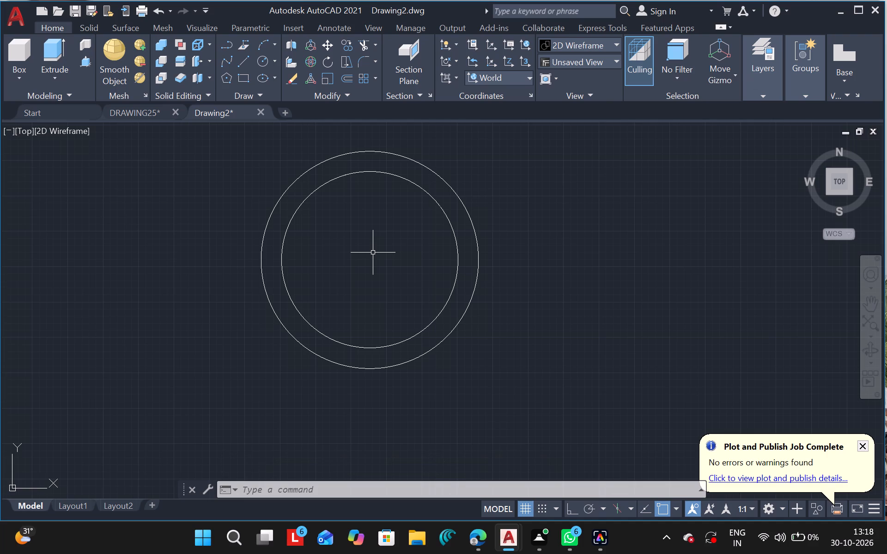
Draw a third, smaller concentric circle inside the two existing circles.
left_click(261, 59)
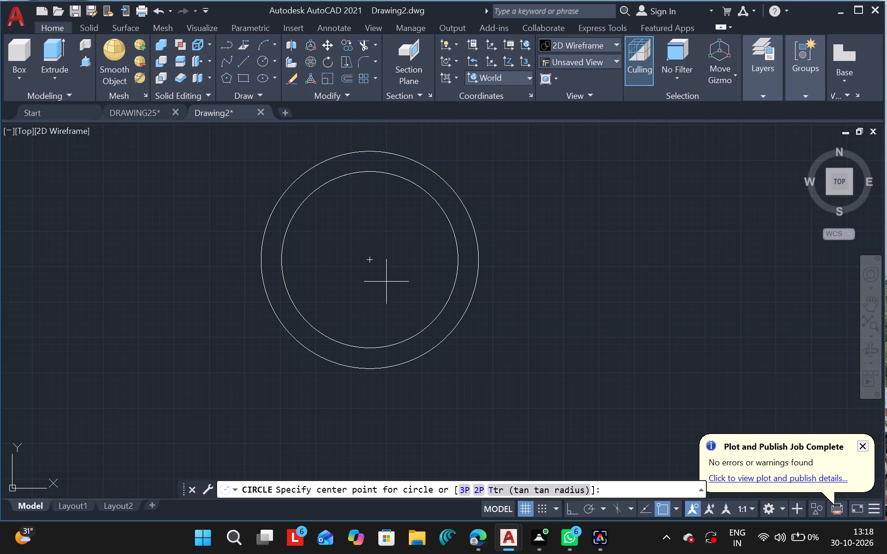
left_click_drag(368, 257, 395, 325)
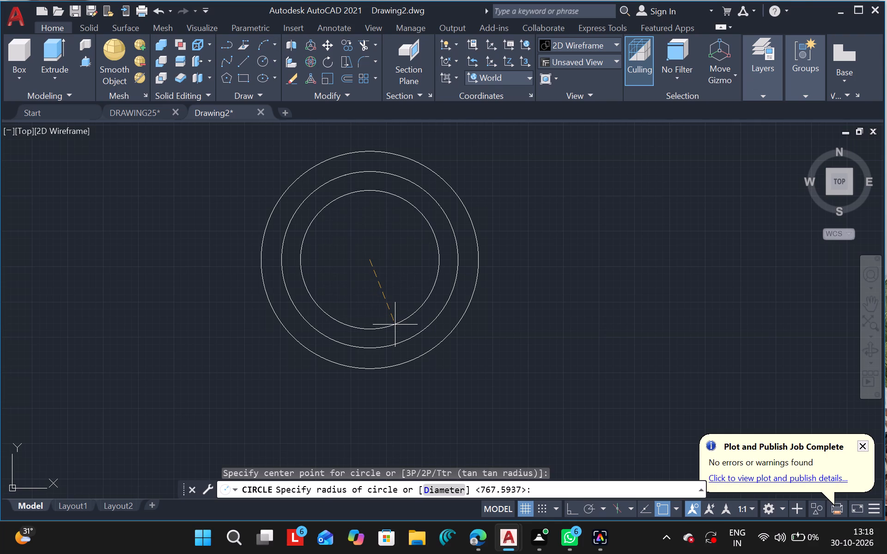
left_click_drag(395, 325, 389, 319)
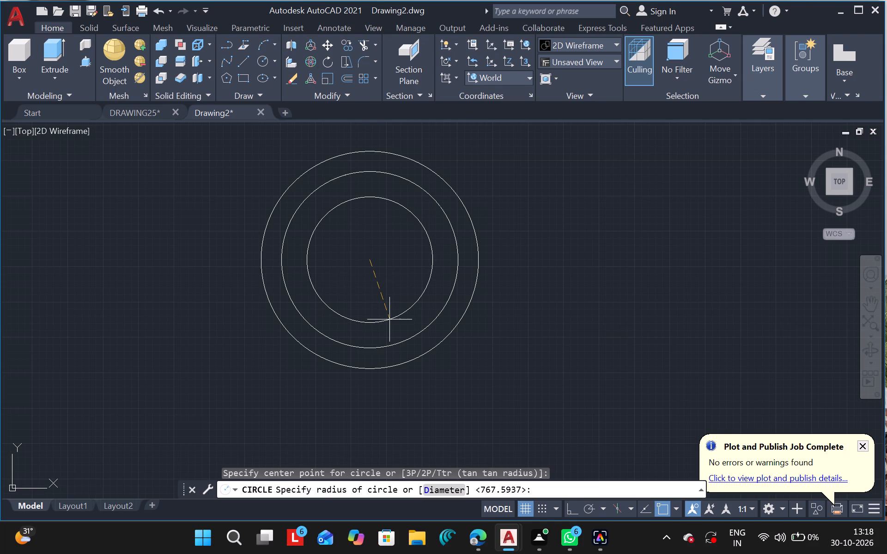
left_click_drag(389, 319, 392, 326)
left_click(392, 326)
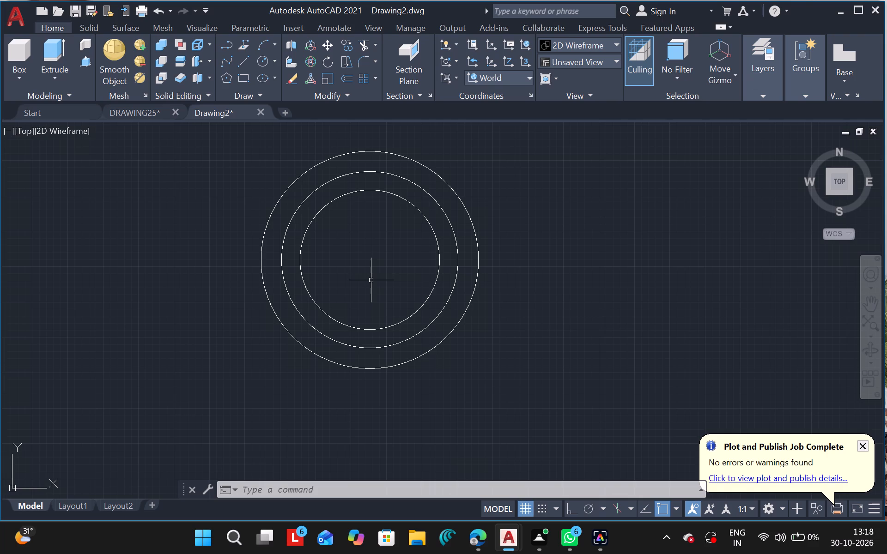
Draw a horizontal line from the circles' common centre rightward to a point beyond the outermost circle.
left_click(243, 58)
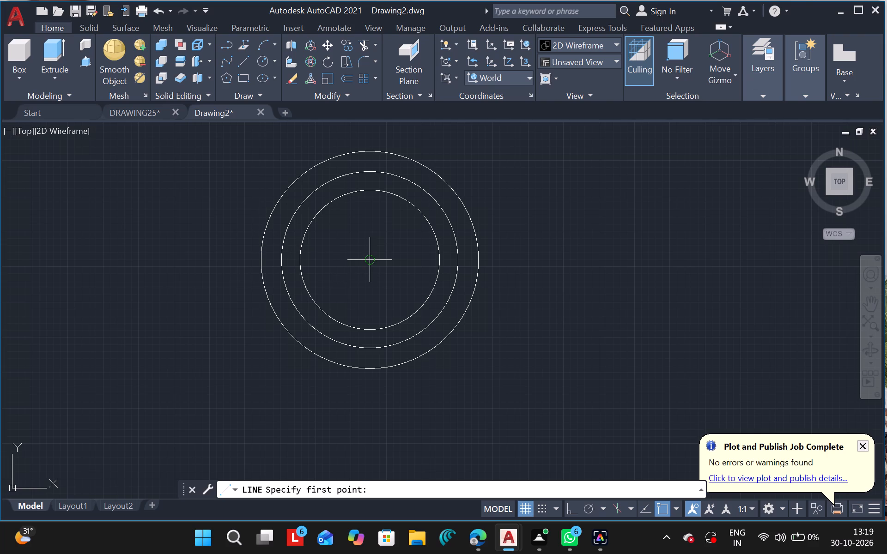
left_click_drag(371, 259, 508, 263)
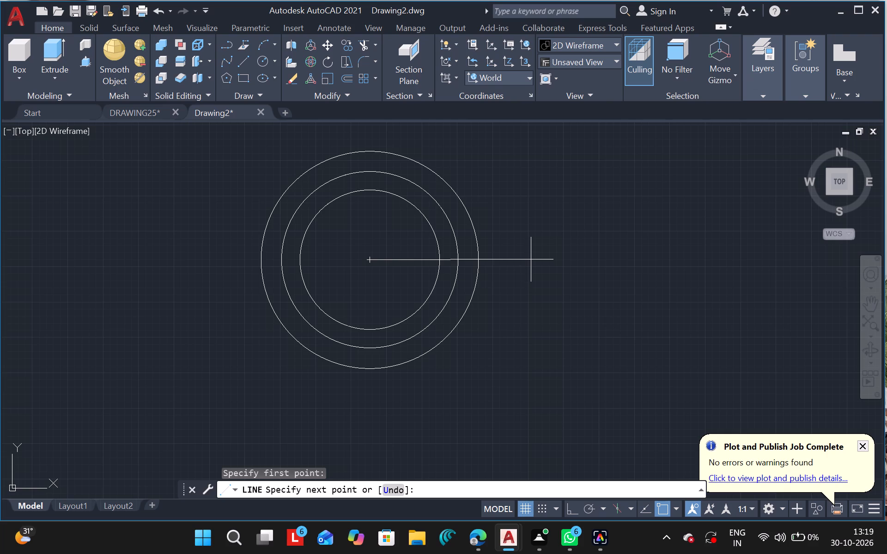
left_click(531, 260)
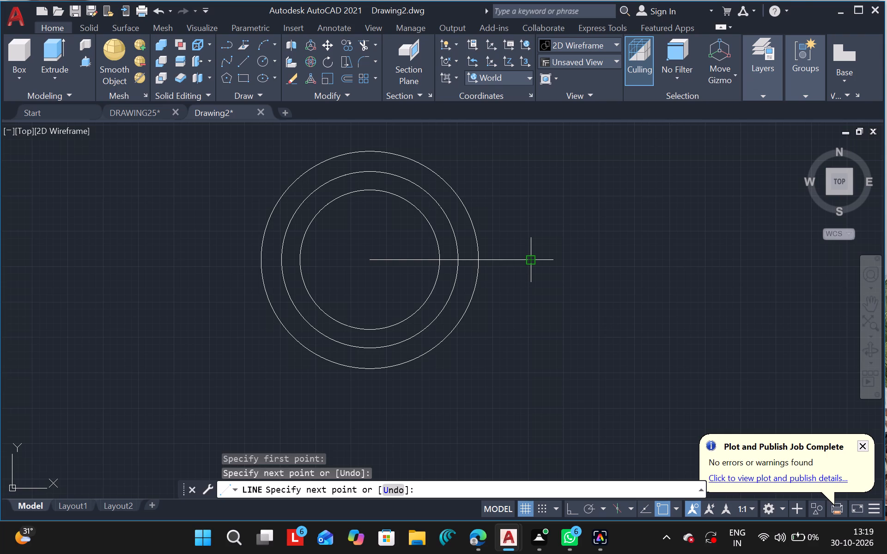
key("Escape")
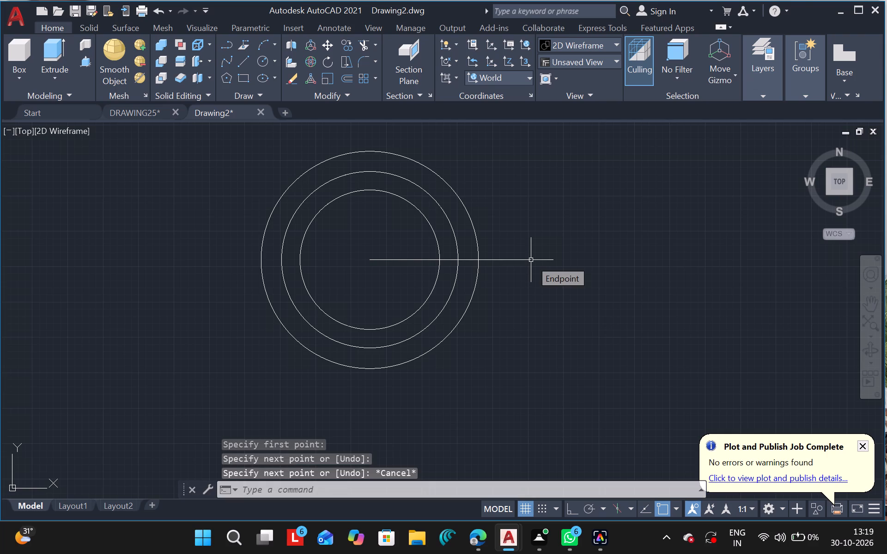
Extend the horizontal line leftward through the circles until it meets the outermost circle.
type("EX")
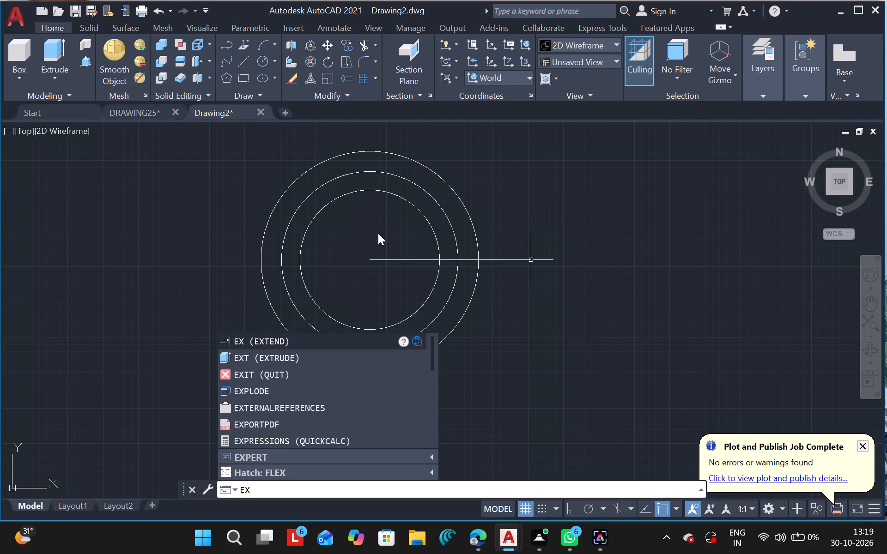
left_click(290, 338)
left_click(382, 258)
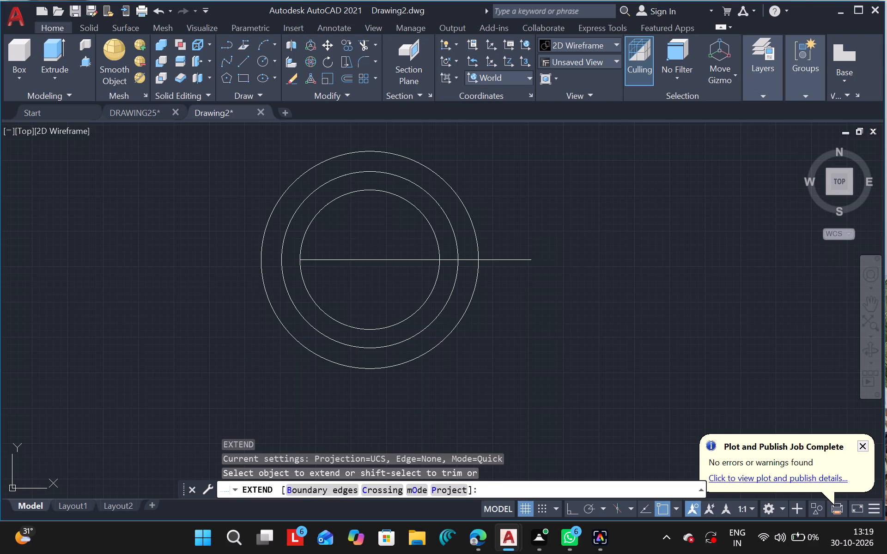
left_click(315, 259)
left_click_drag(296, 261, 479, 284)
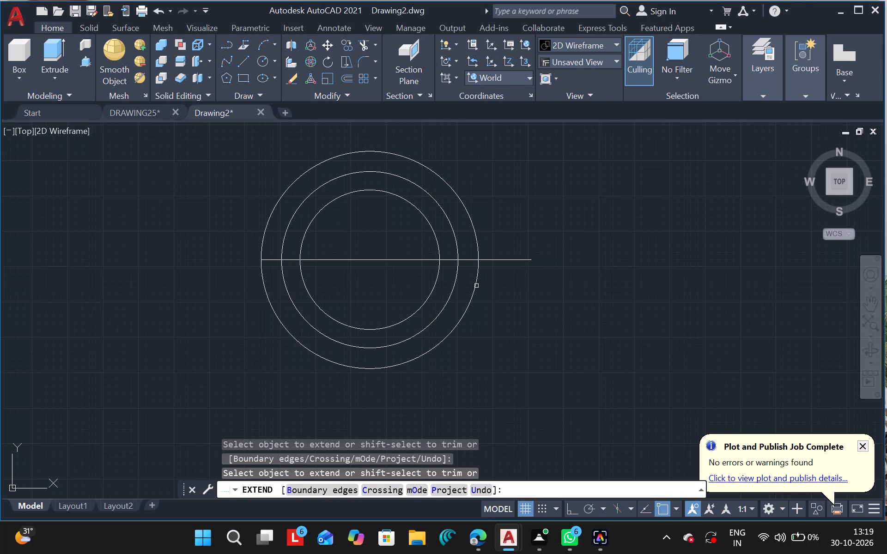
left_click_drag(479, 284, 566, 255)
key("Escape")
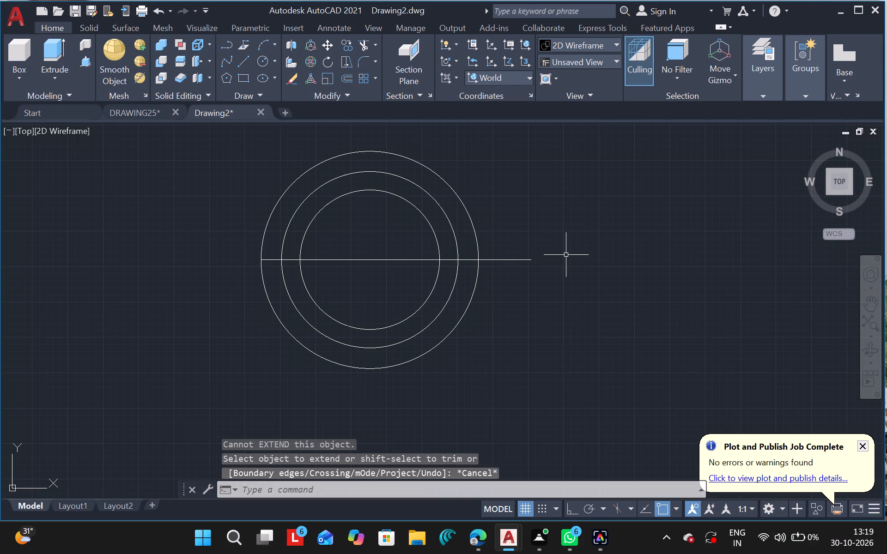
Draw a horizontal line from the centreline's left end outward, past the outermost circle.
left_click(239, 60)
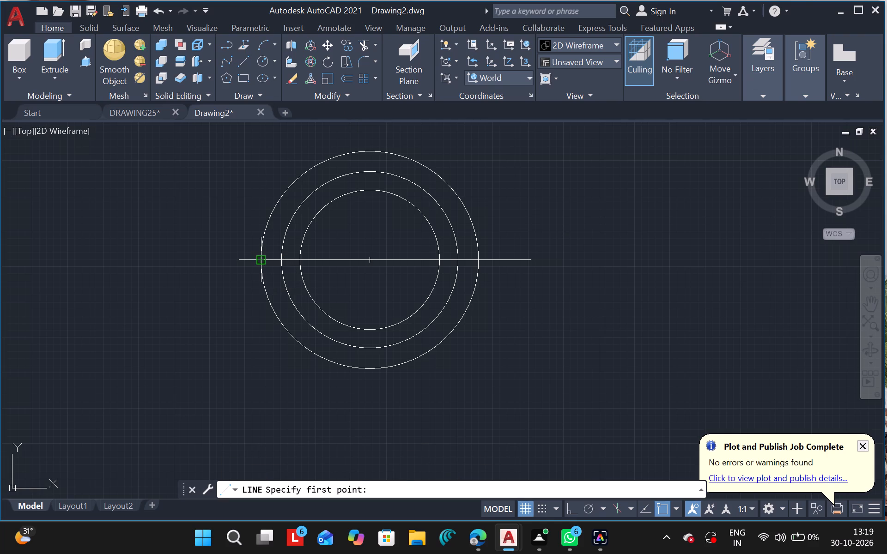
left_click_drag(262, 258, 216, 256)
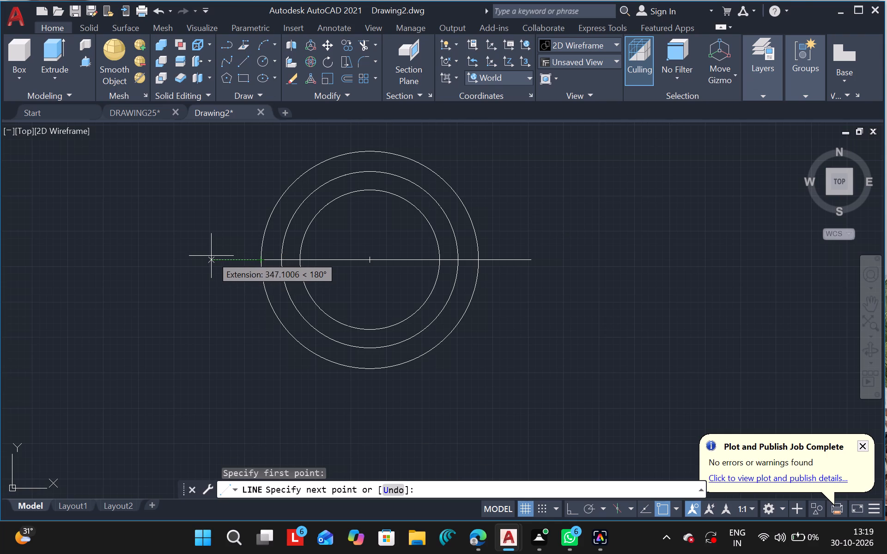
left_click(207, 256)
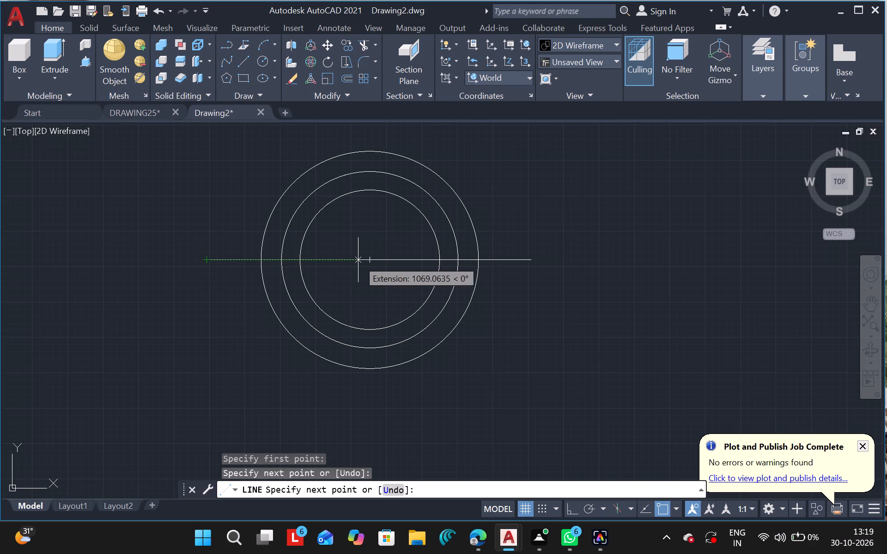
key("Escape")
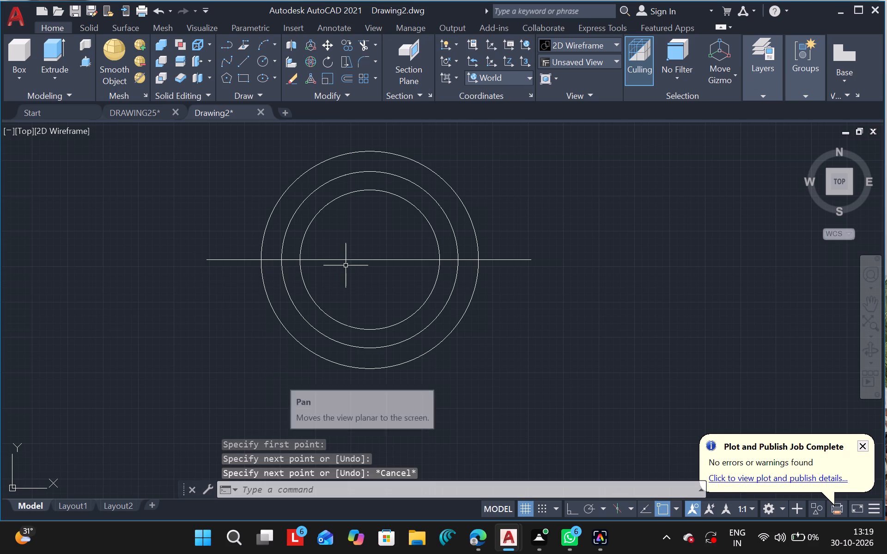
Draw a vertical line from the circles' common centre downward to a point below the outermost circle.
left_click(252, 63)
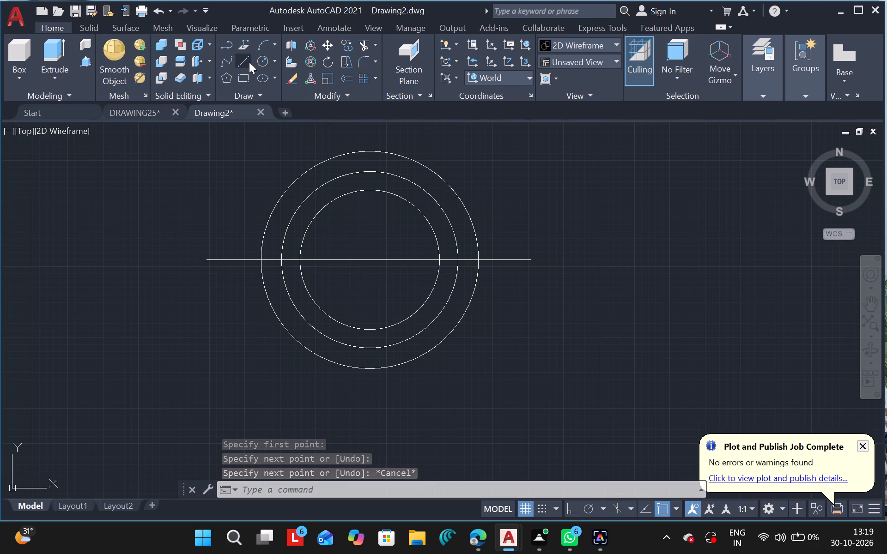
left_click(246, 62)
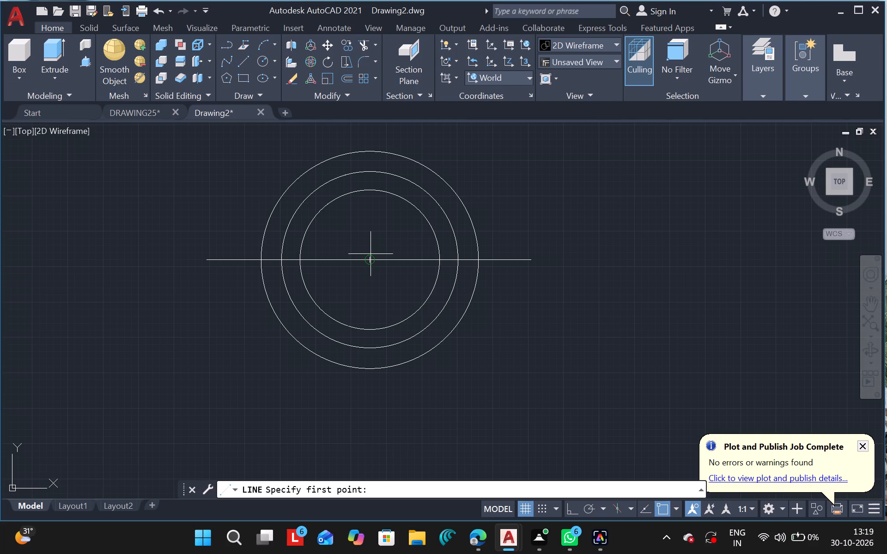
left_click_drag(371, 259, 369, 344)
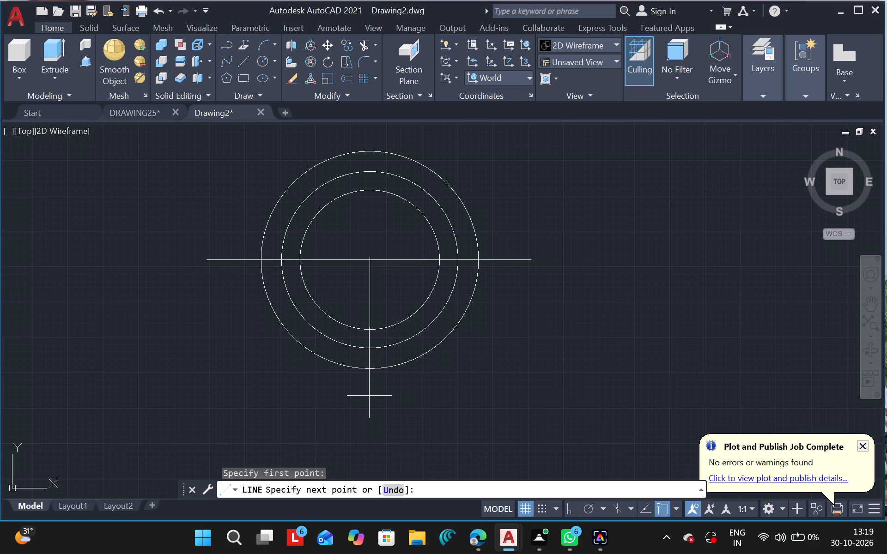
left_click(370, 396)
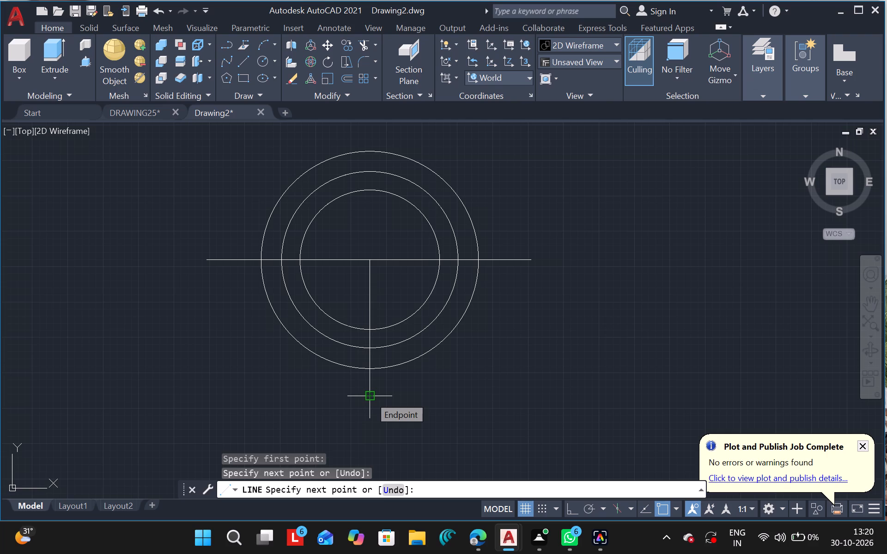
key("Escape")
Extend the vertical line upward through the circles until it meets the top of the outermost circle.
type("EX")
left_click(288, 339)
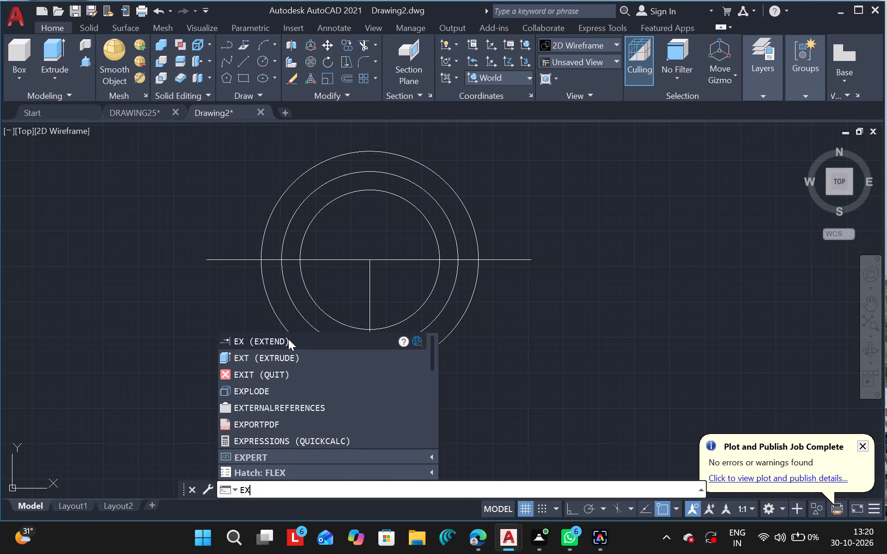
left_click_drag(369, 271, 367, 202)
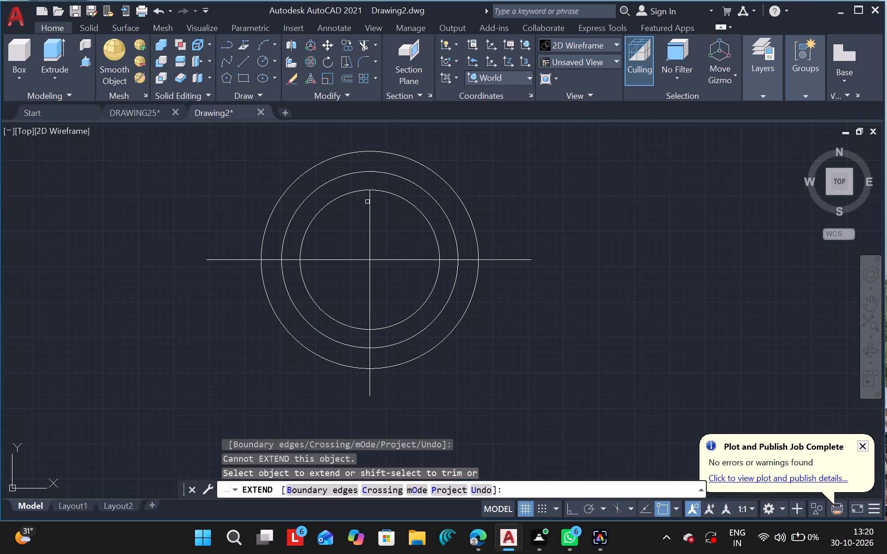
left_click_drag(367, 202, 372, 198)
left_click(372, 198)
double_click(372, 198)
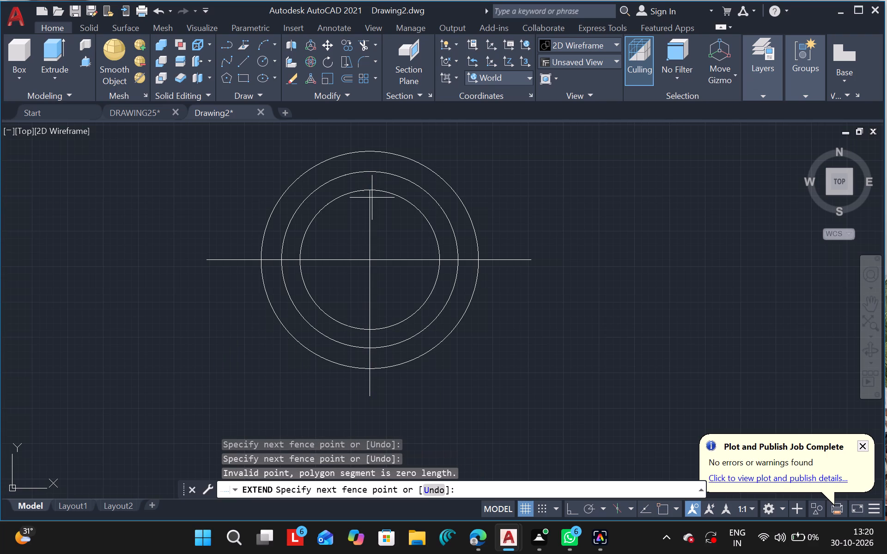
left_click(367, 199)
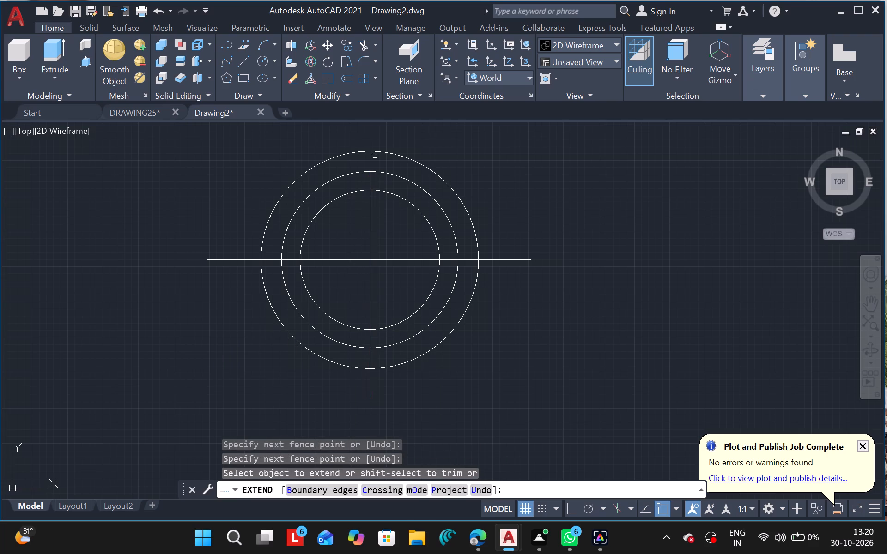
left_click_drag(369, 176, 486, 140)
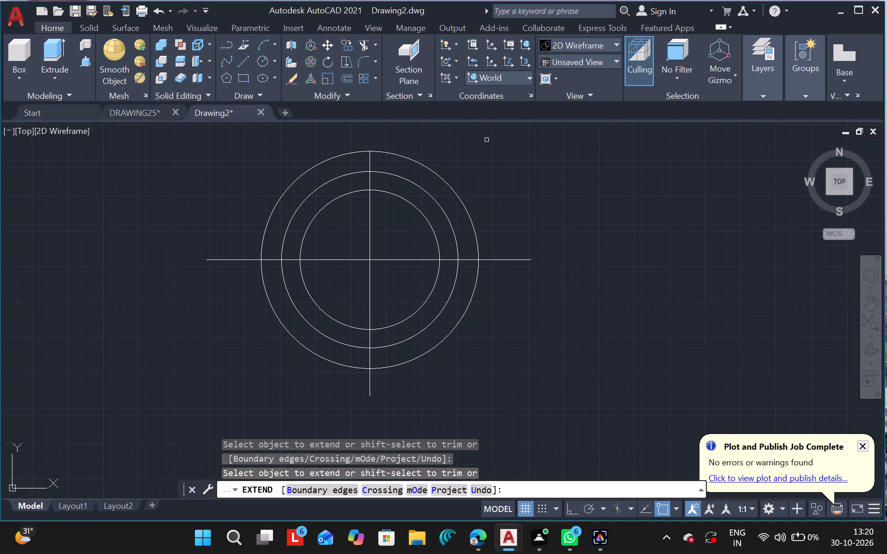
key("Escape")
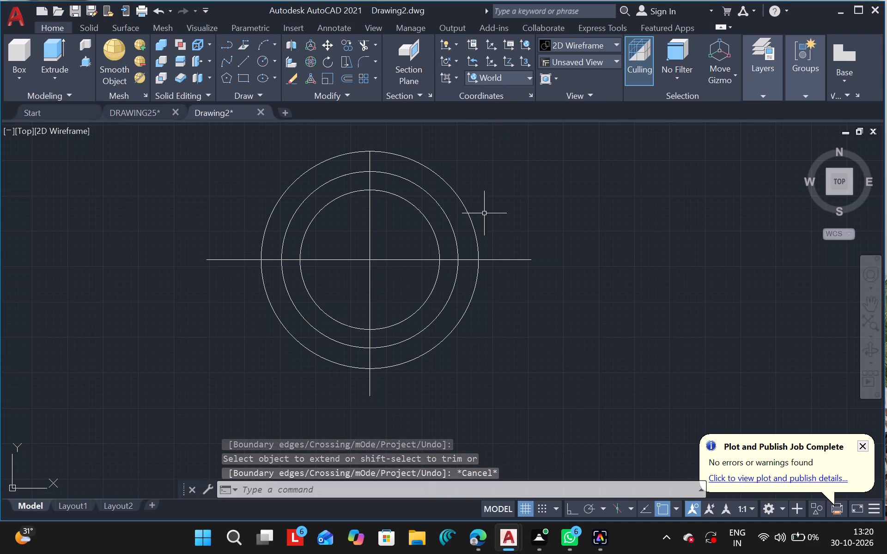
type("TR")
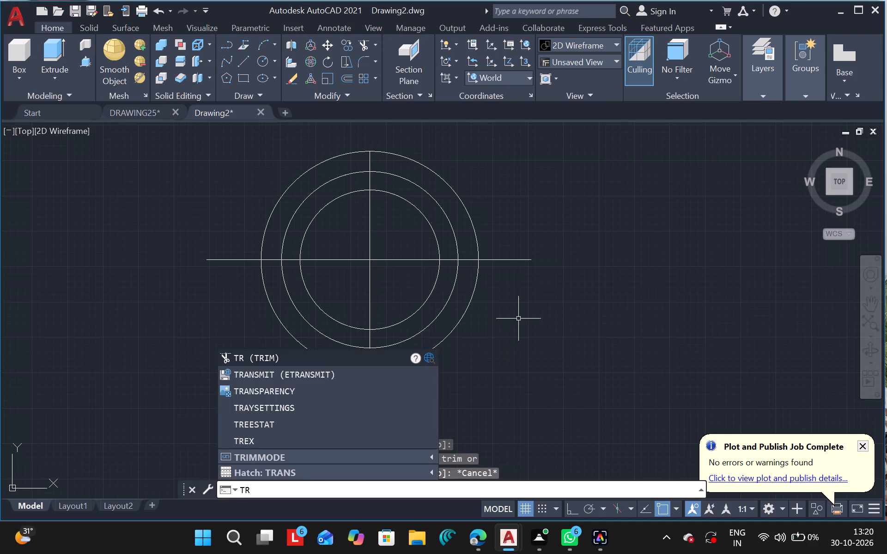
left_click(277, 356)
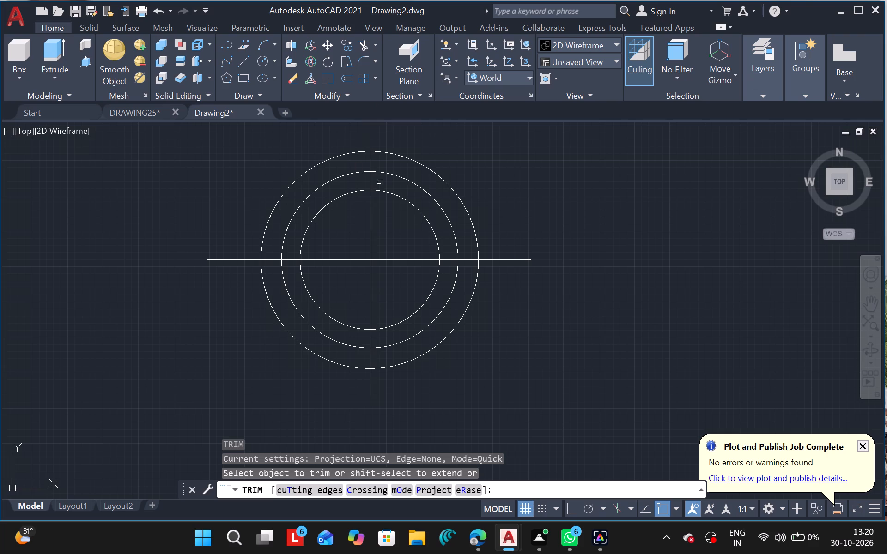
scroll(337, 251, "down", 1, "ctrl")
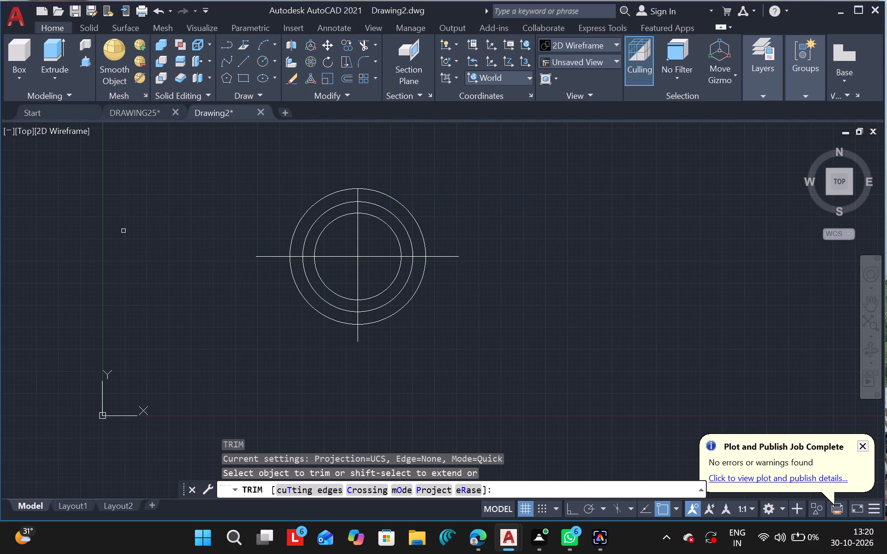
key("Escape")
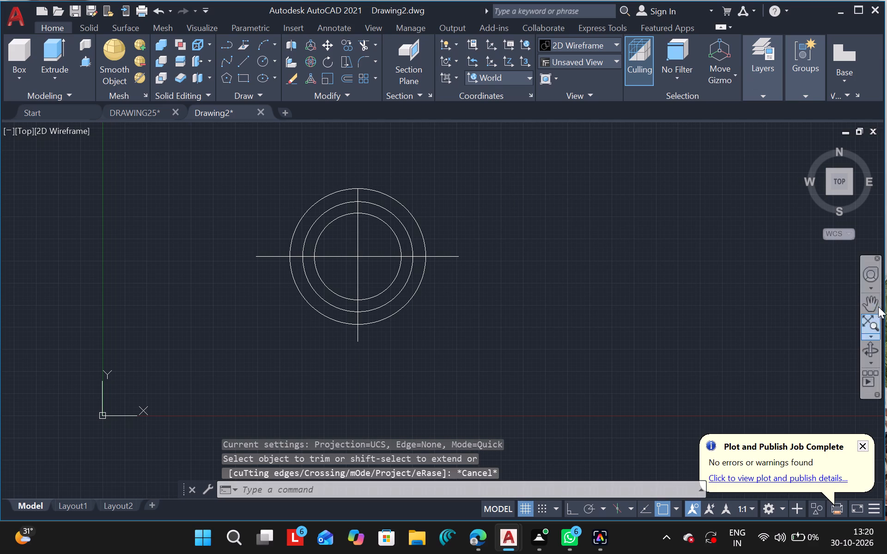
Draw a short vertical line from the top of the outermost circle upward, continuing the vertical centreline past the circle.
left_click(870, 306)
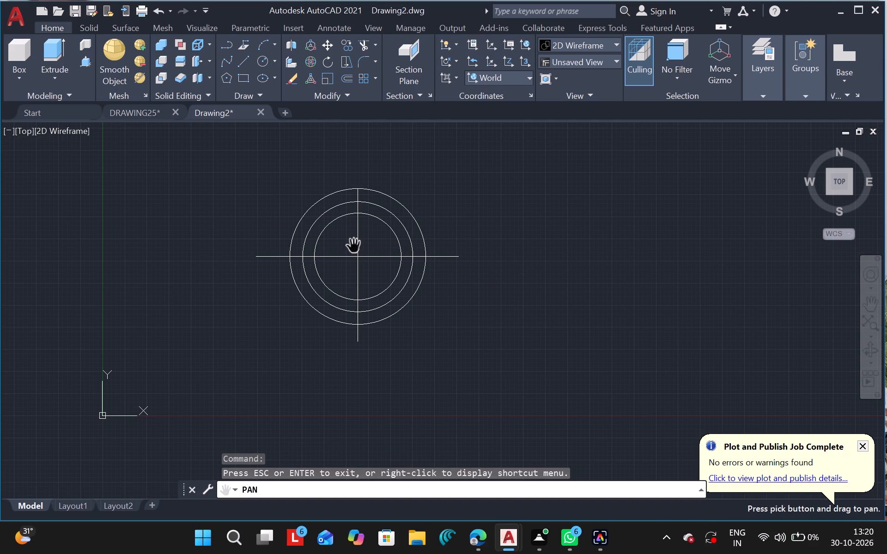
left_click_drag(353, 247, 323, 241)
left_click(323, 241)
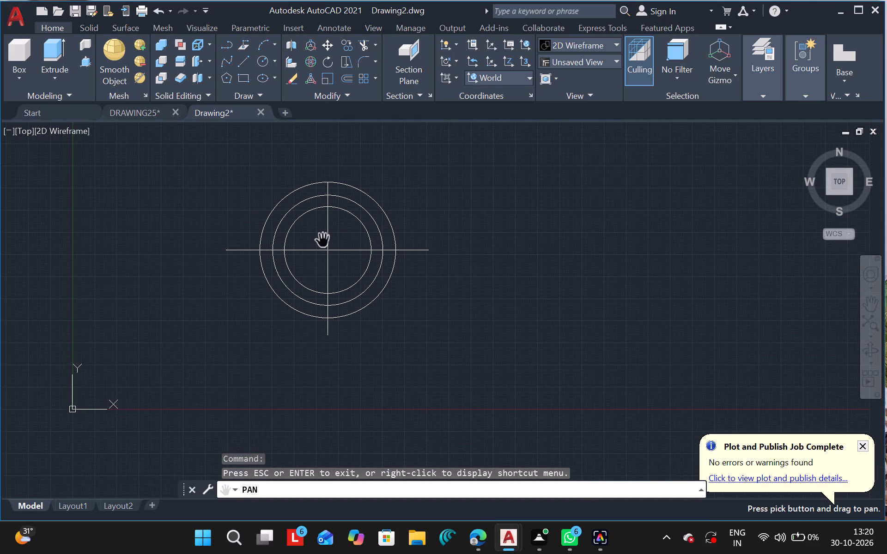
key("Escape")
scroll(341, 245, "up", 1, "ctrl")
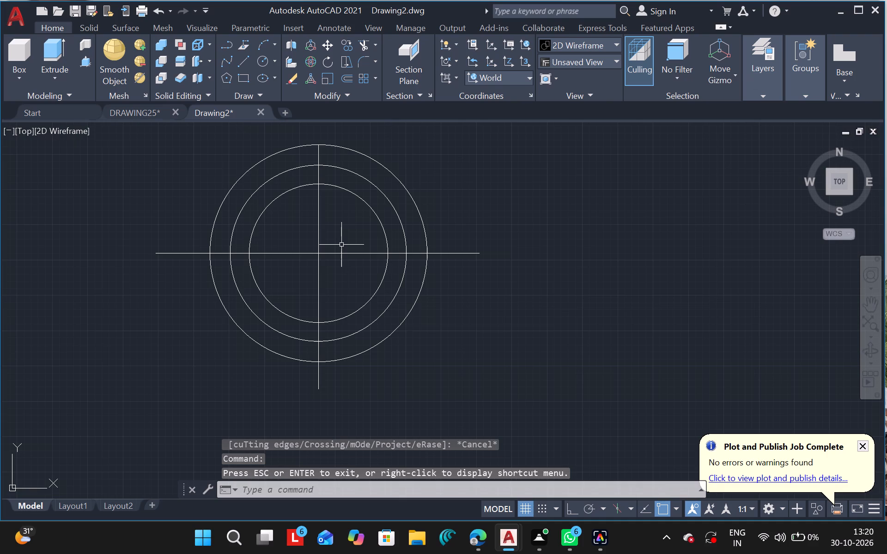
left_click_drag(874, 306, 607, 259)
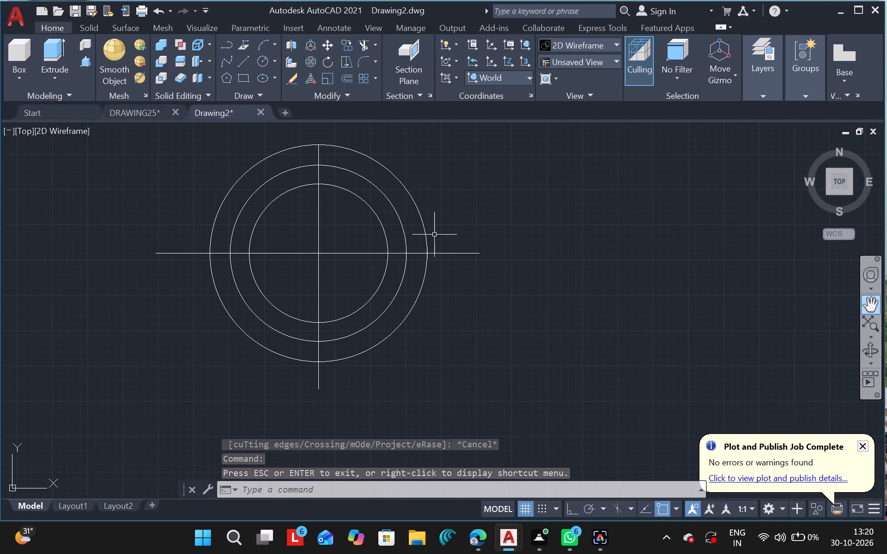
left_click(869, 304)
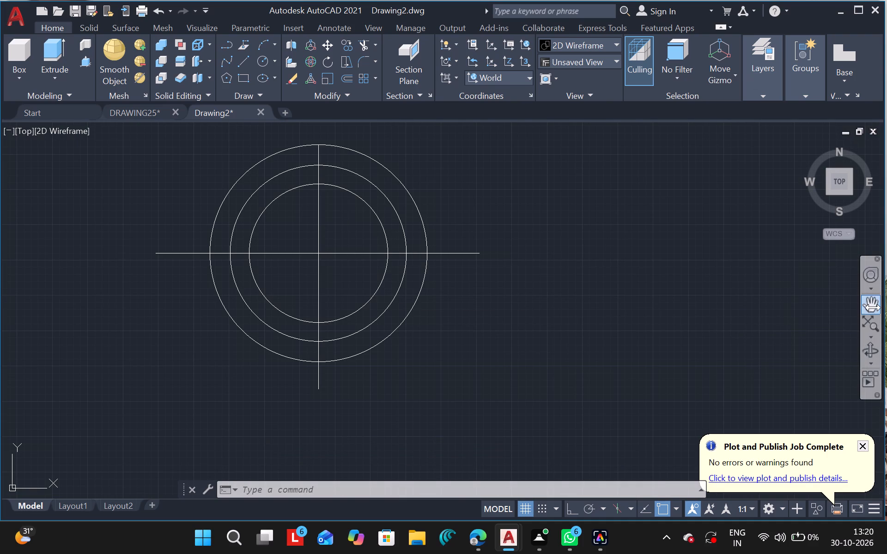
left_click(873, 307)
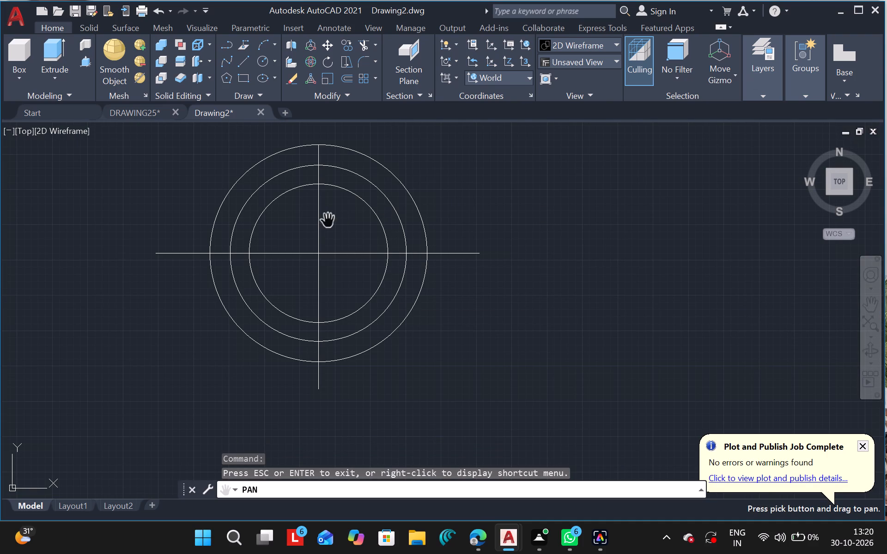
left_click_drag(305, 224, 353, 269)
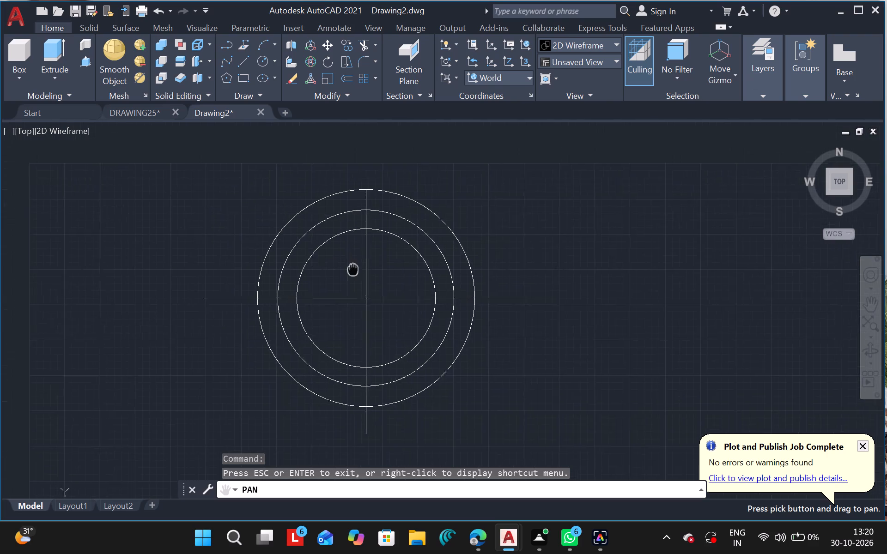
left_click_drag(353, 269, 379, 291)
key("Escape")
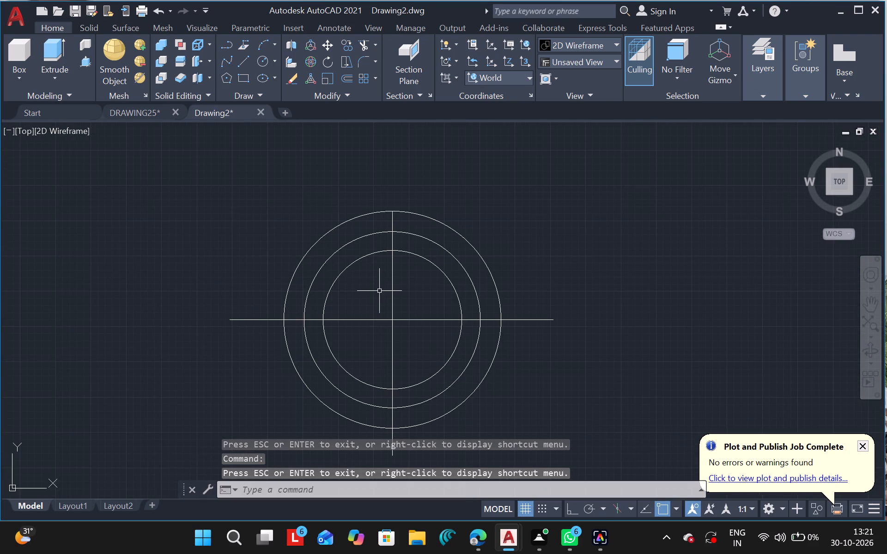
scroll(389, 300, "up", 1, "ctrl")
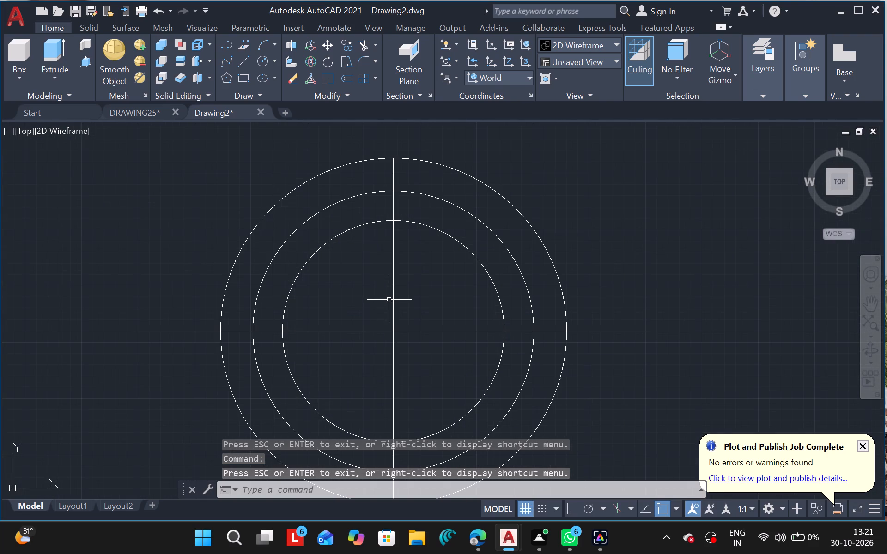
left_click(244, 59)
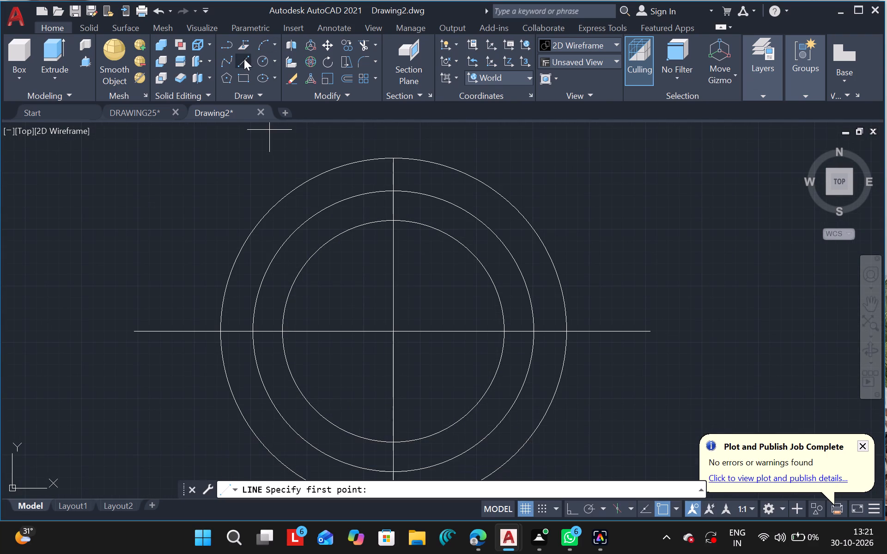
left_click_drag(392, 162, 395, 144)
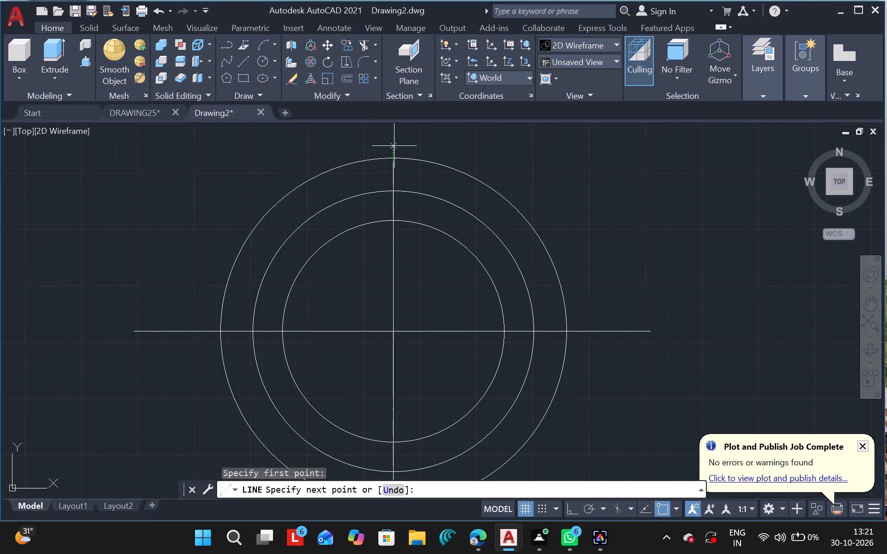
left_click_drag(395, 144, 396, 121)
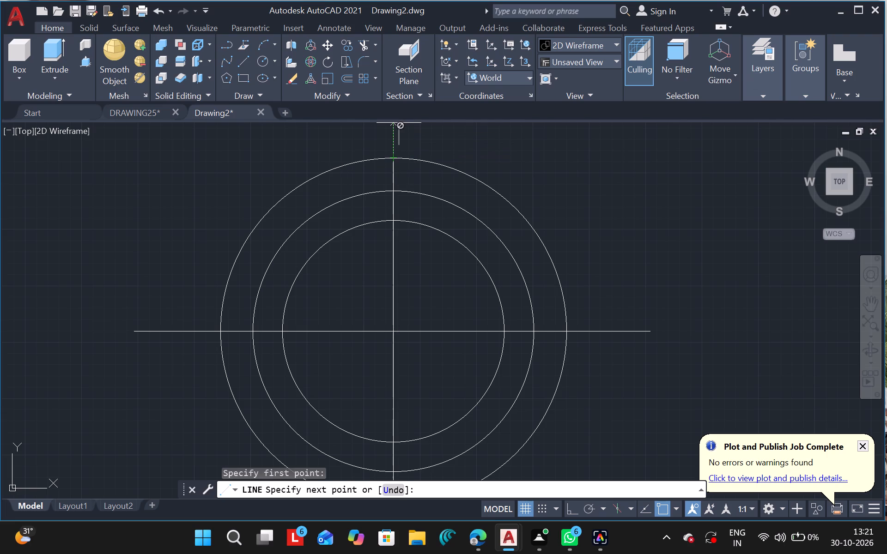
left_click(396, 121)
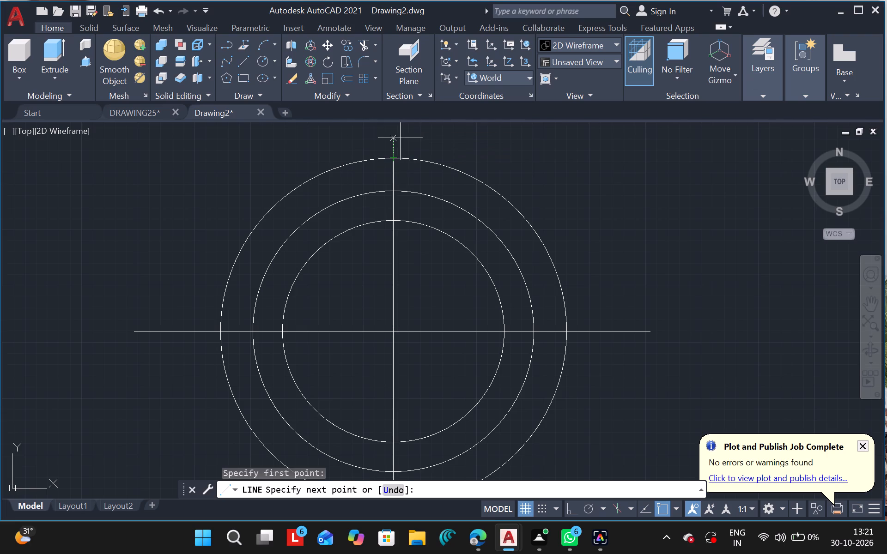
left_click(399, 127)
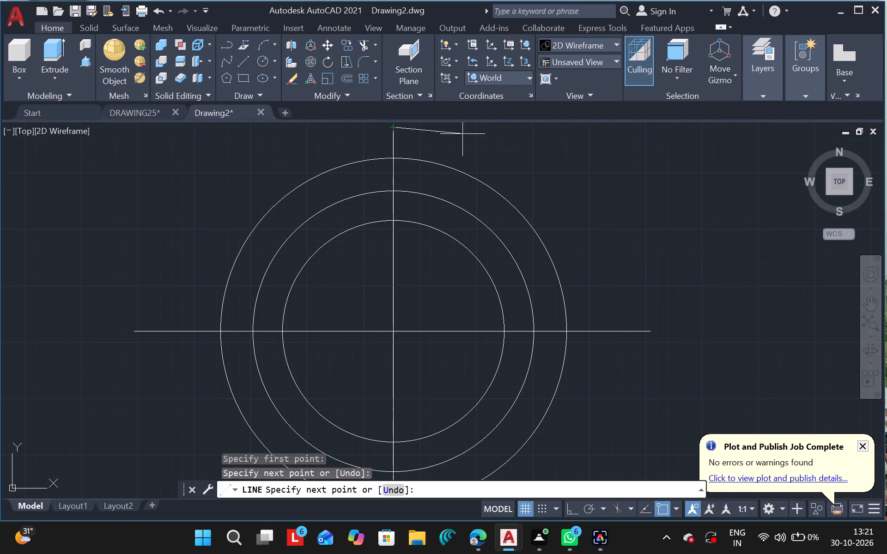
key("Escape")
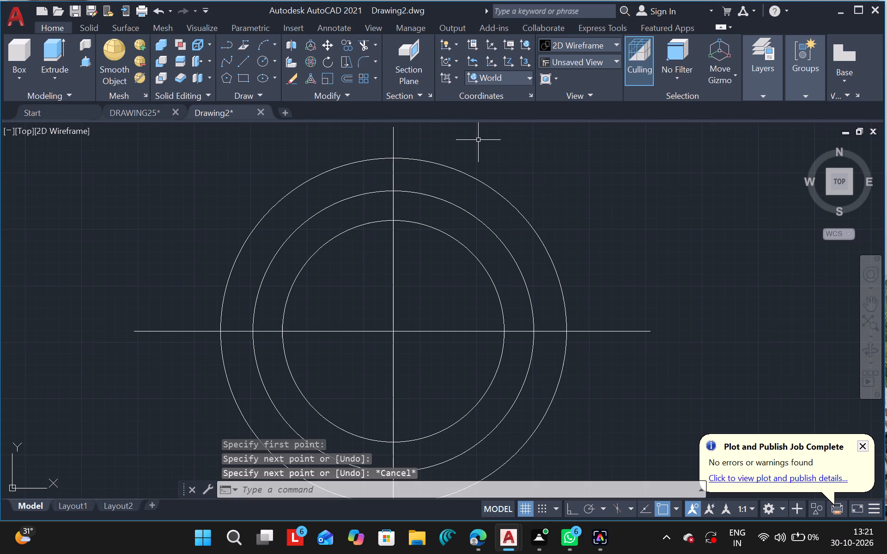
Draw another vertical line from the vertical centreline's upper end straight upward to lengthen the centreline above the circles.
scroll(395, 200, "down", 1, "ctrl")
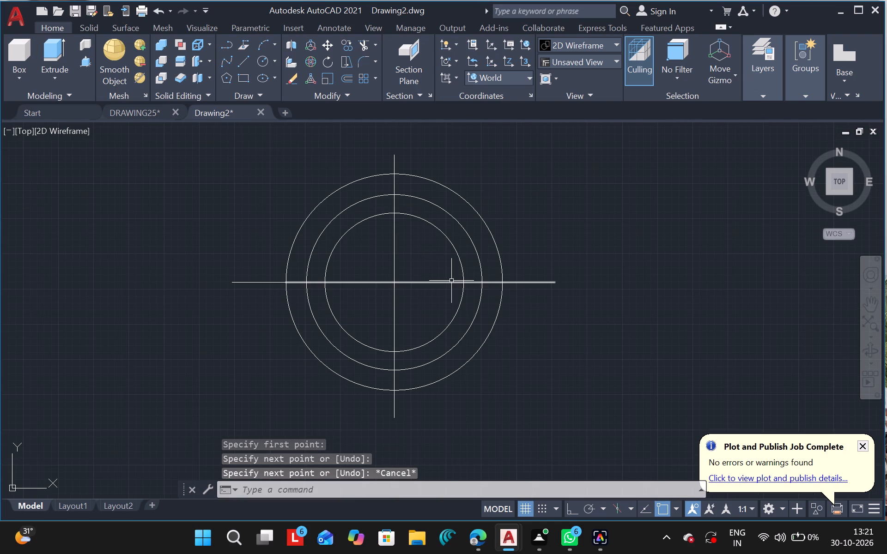
left_click(241, 60)
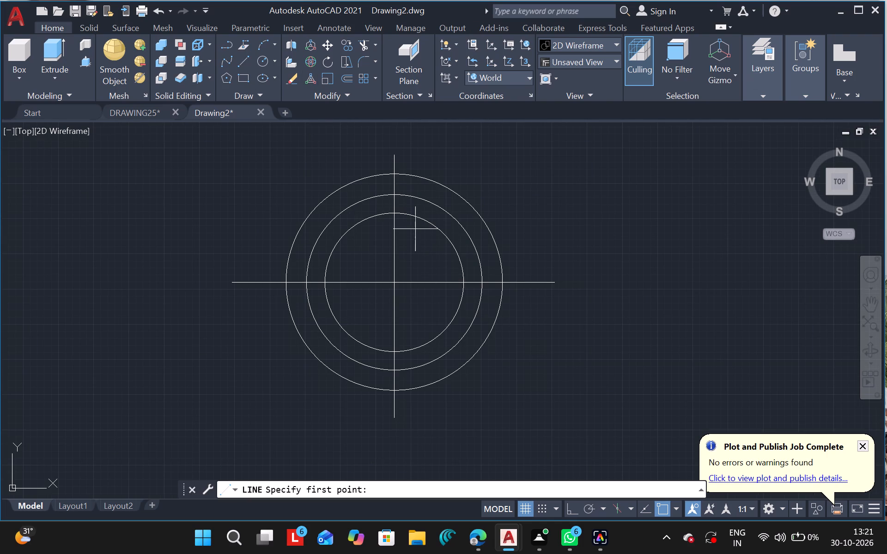
left_click_drag(394, 155, 396, 131)
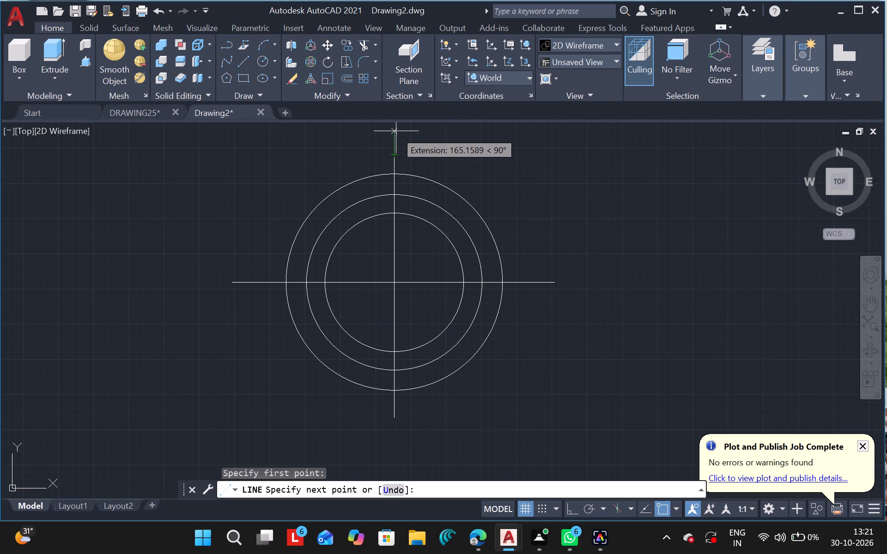
left_click_drag(396, 131, 398, 131)
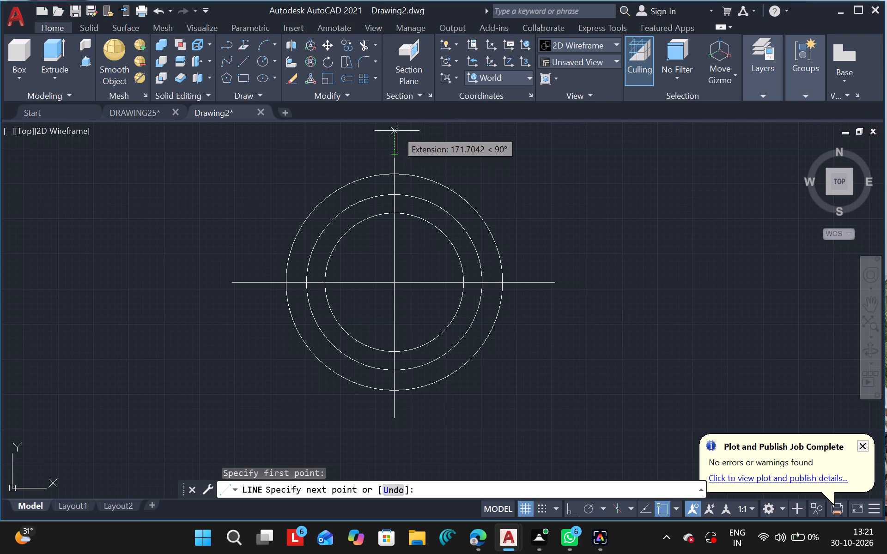
left_click_drag(398, 131, 395, 129)
left_click(395, 129)
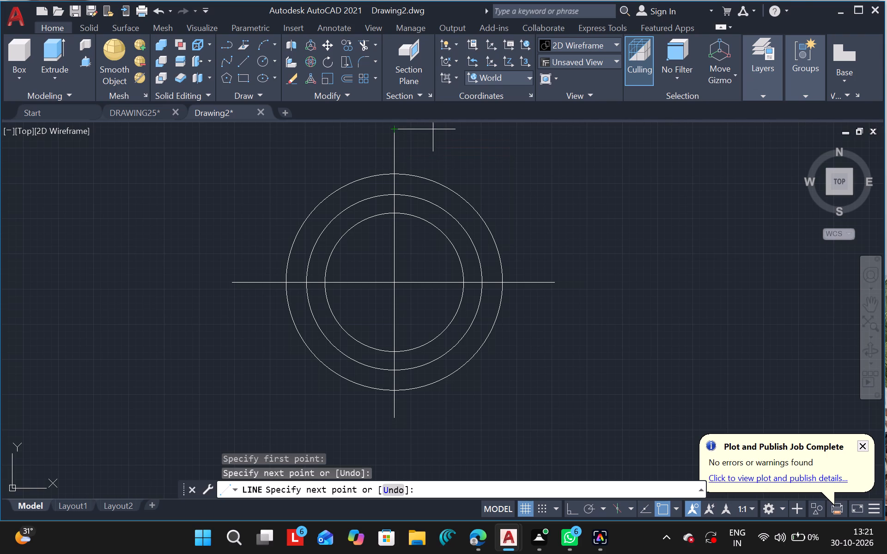
key("Escape")
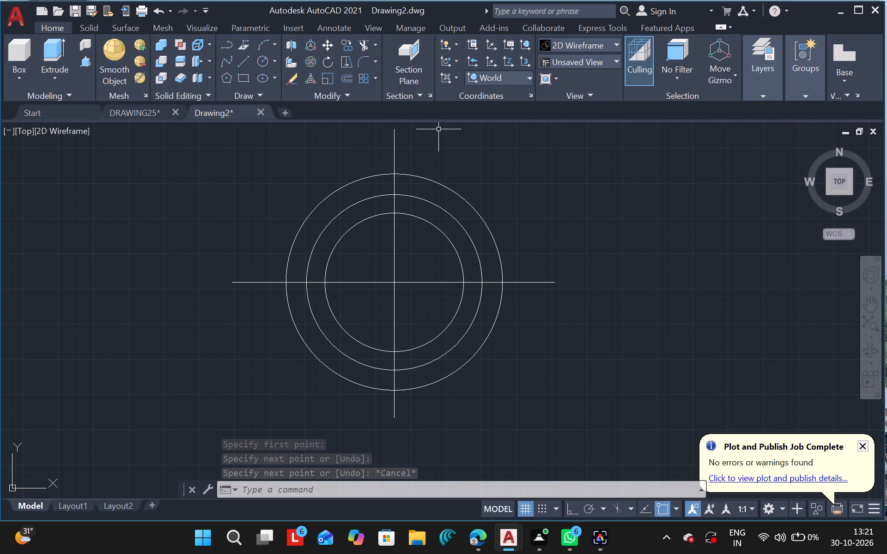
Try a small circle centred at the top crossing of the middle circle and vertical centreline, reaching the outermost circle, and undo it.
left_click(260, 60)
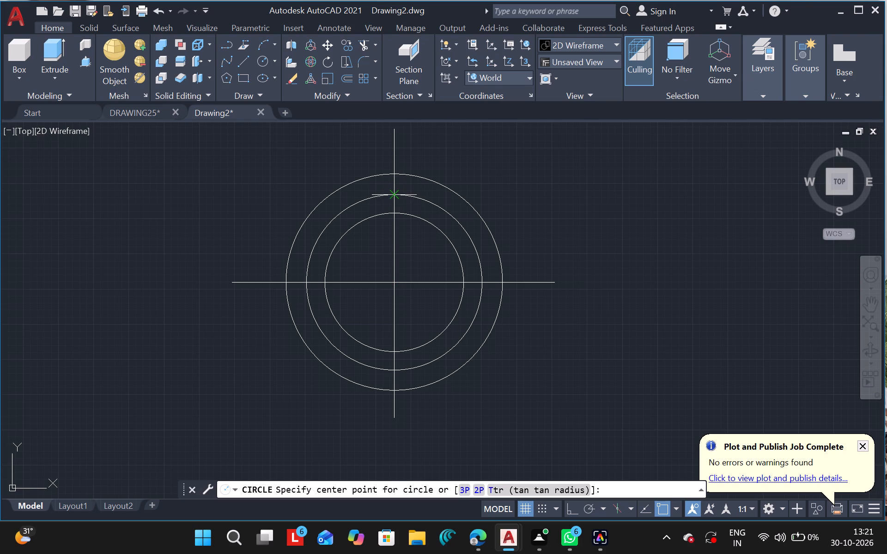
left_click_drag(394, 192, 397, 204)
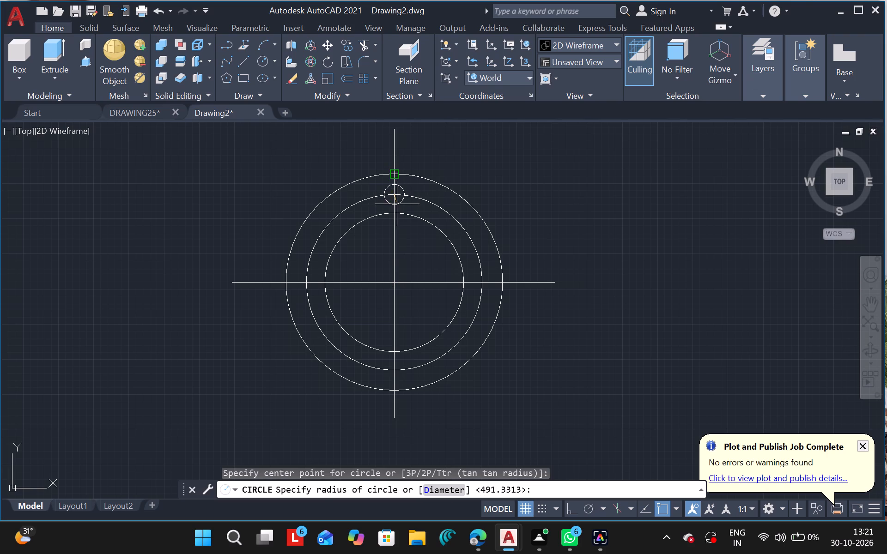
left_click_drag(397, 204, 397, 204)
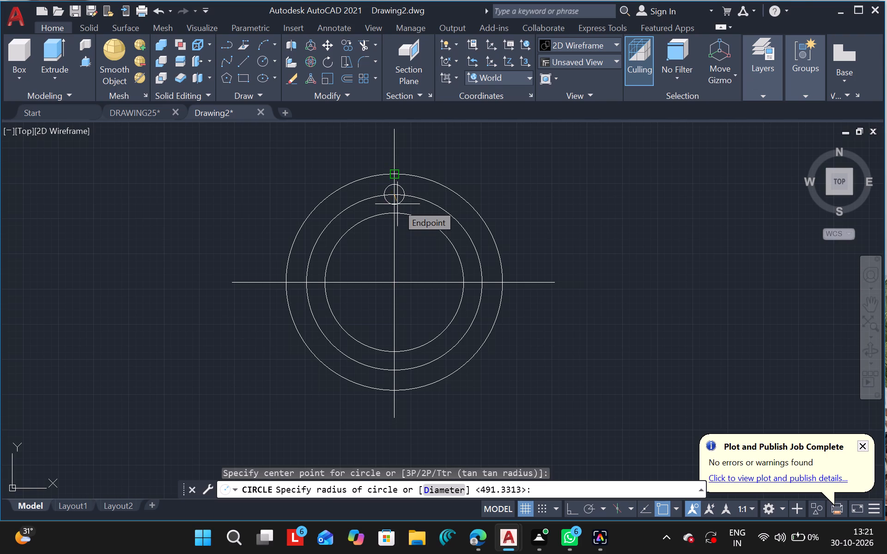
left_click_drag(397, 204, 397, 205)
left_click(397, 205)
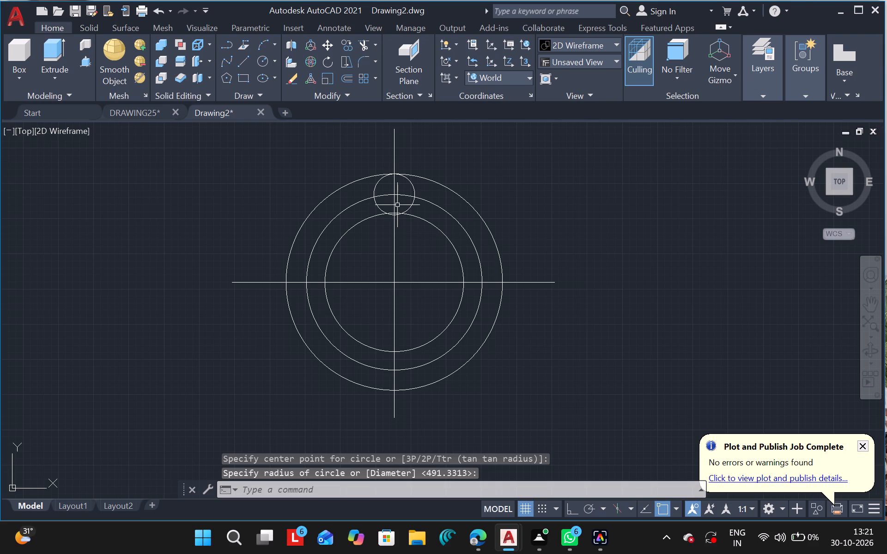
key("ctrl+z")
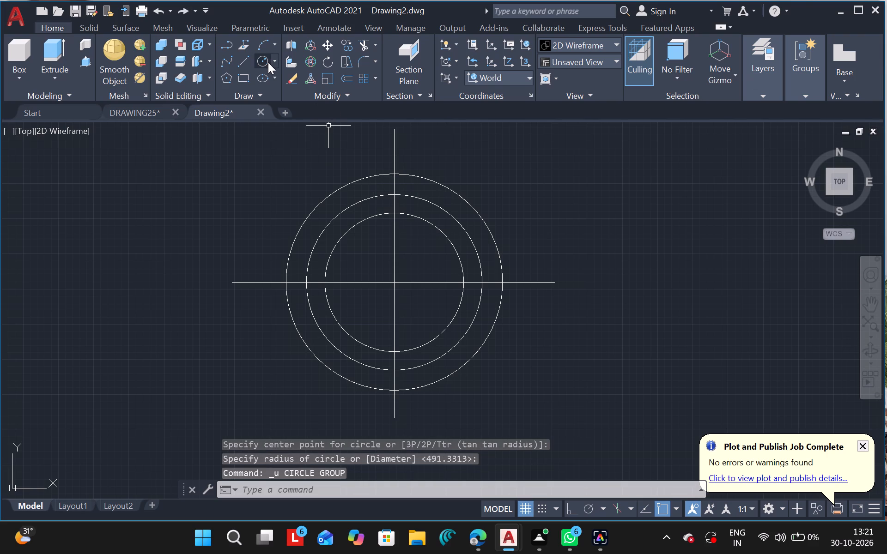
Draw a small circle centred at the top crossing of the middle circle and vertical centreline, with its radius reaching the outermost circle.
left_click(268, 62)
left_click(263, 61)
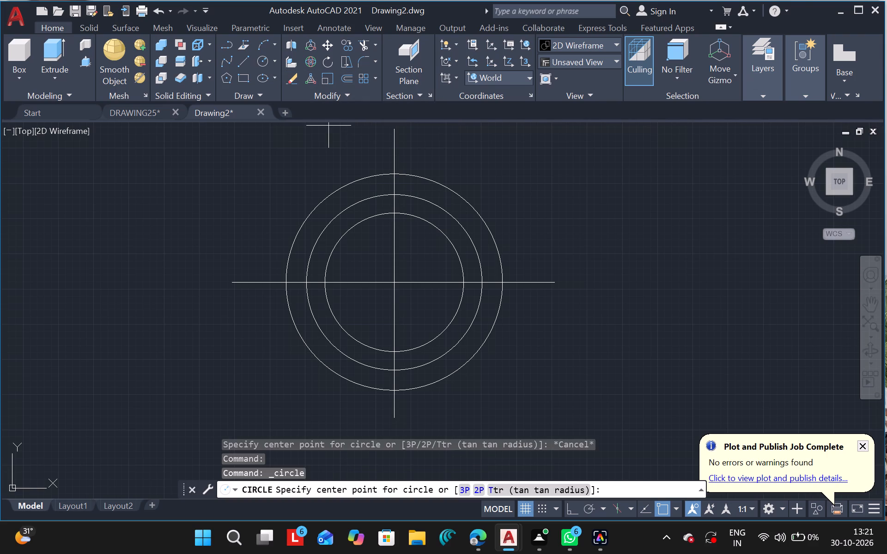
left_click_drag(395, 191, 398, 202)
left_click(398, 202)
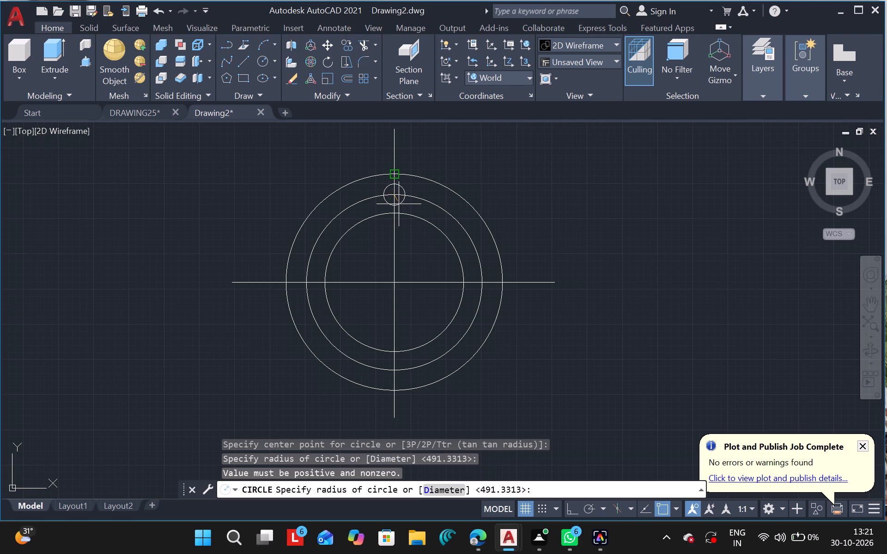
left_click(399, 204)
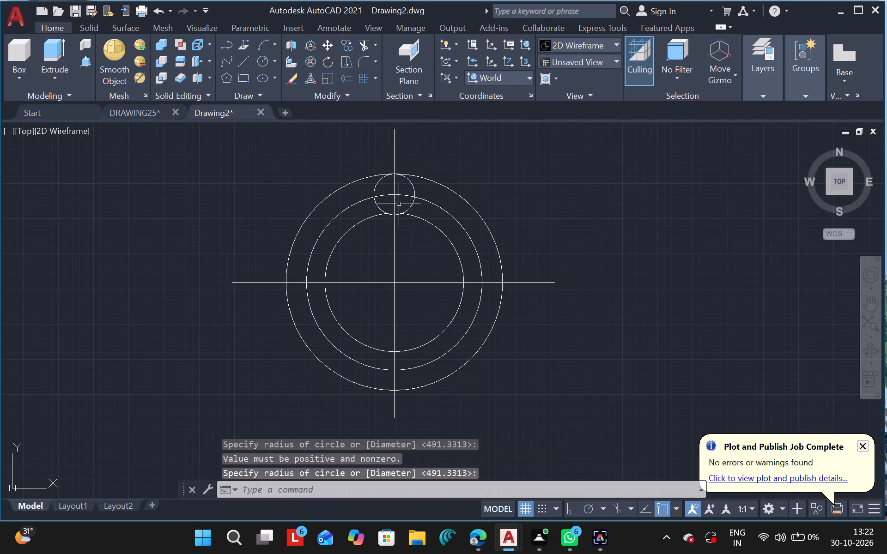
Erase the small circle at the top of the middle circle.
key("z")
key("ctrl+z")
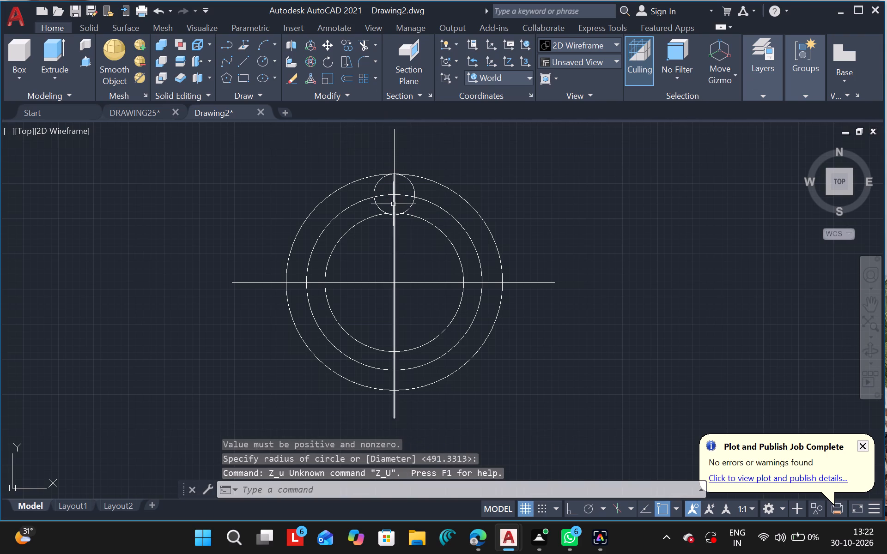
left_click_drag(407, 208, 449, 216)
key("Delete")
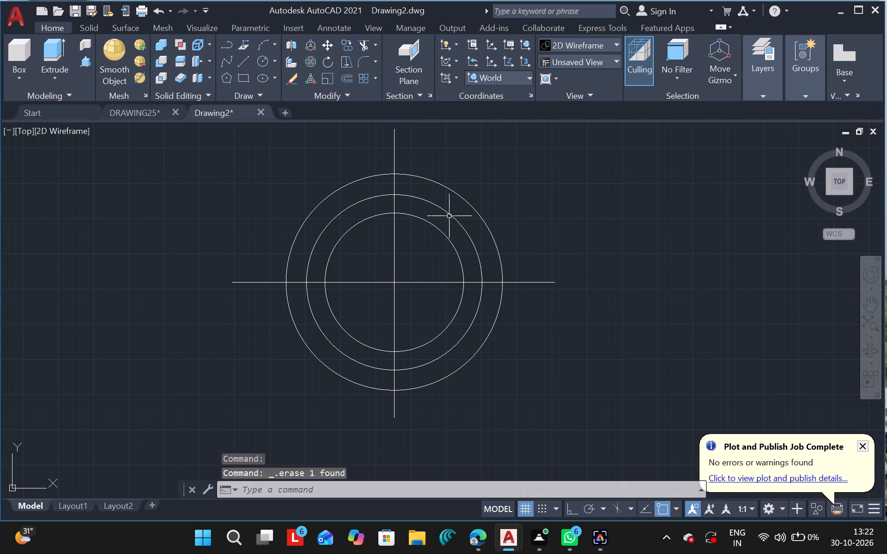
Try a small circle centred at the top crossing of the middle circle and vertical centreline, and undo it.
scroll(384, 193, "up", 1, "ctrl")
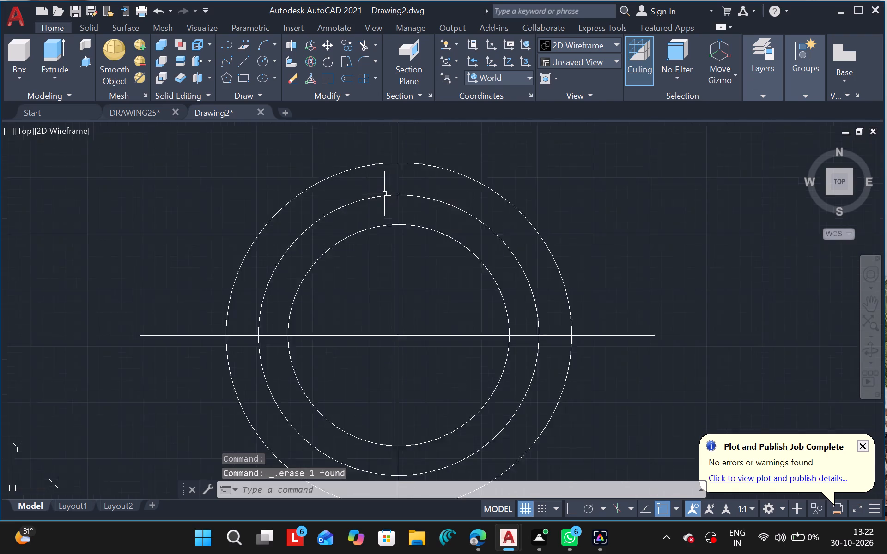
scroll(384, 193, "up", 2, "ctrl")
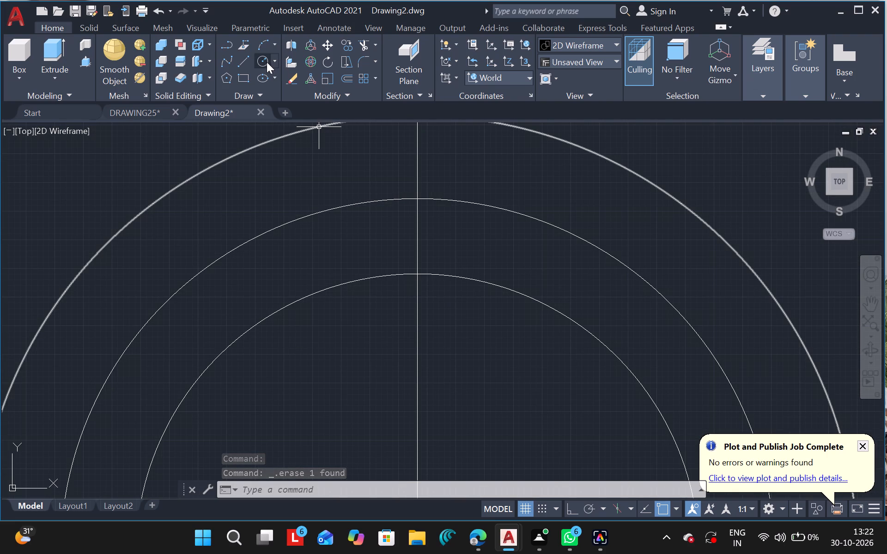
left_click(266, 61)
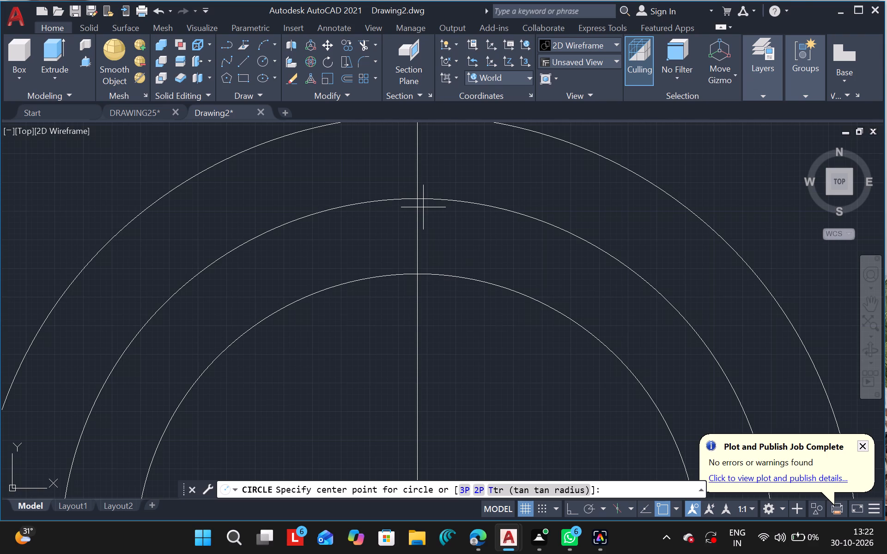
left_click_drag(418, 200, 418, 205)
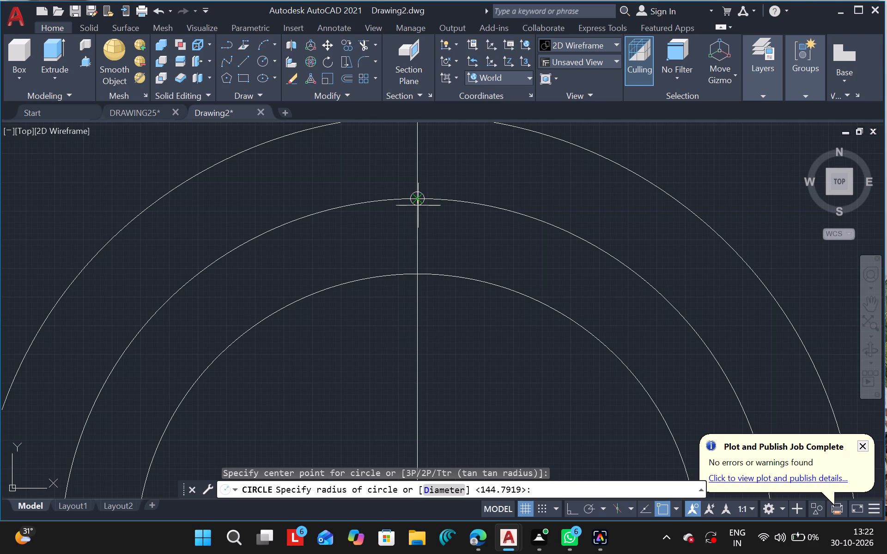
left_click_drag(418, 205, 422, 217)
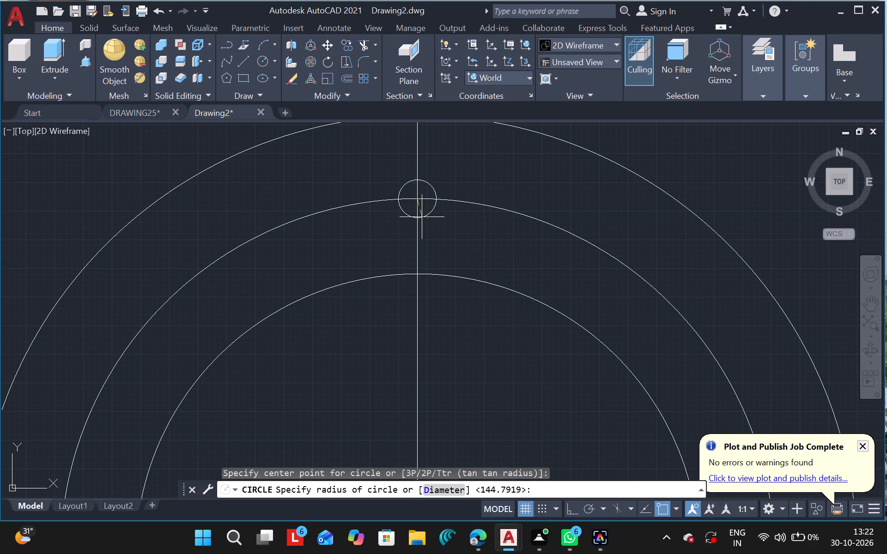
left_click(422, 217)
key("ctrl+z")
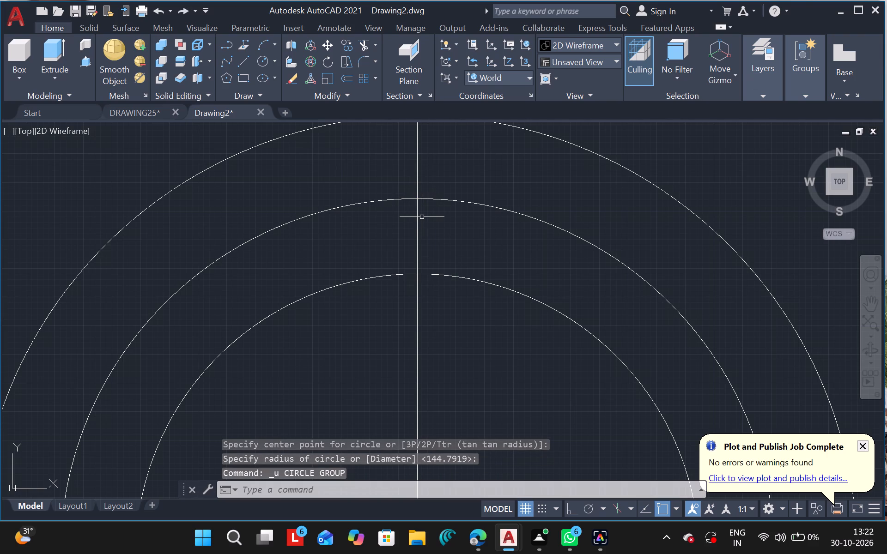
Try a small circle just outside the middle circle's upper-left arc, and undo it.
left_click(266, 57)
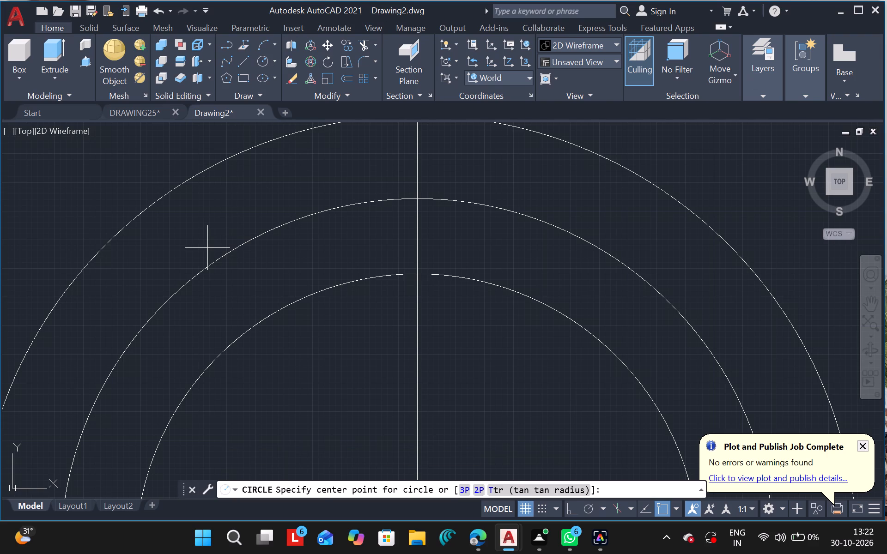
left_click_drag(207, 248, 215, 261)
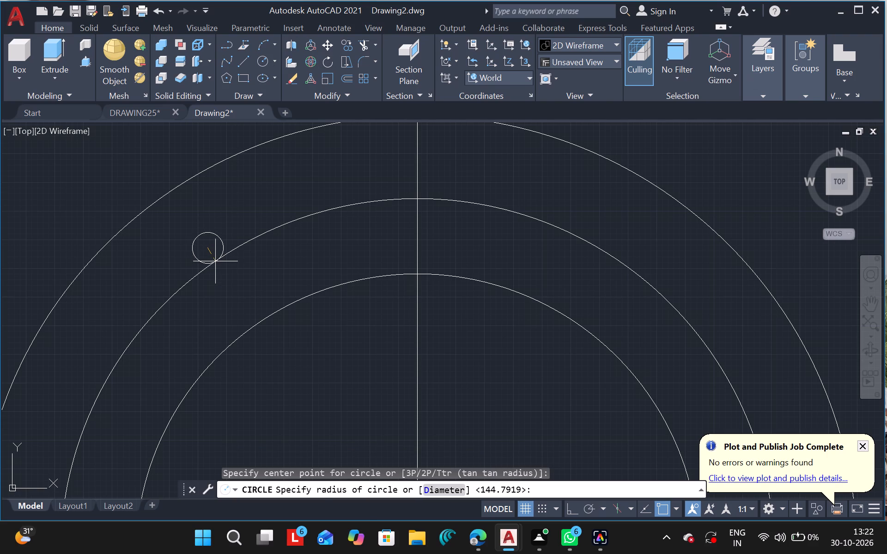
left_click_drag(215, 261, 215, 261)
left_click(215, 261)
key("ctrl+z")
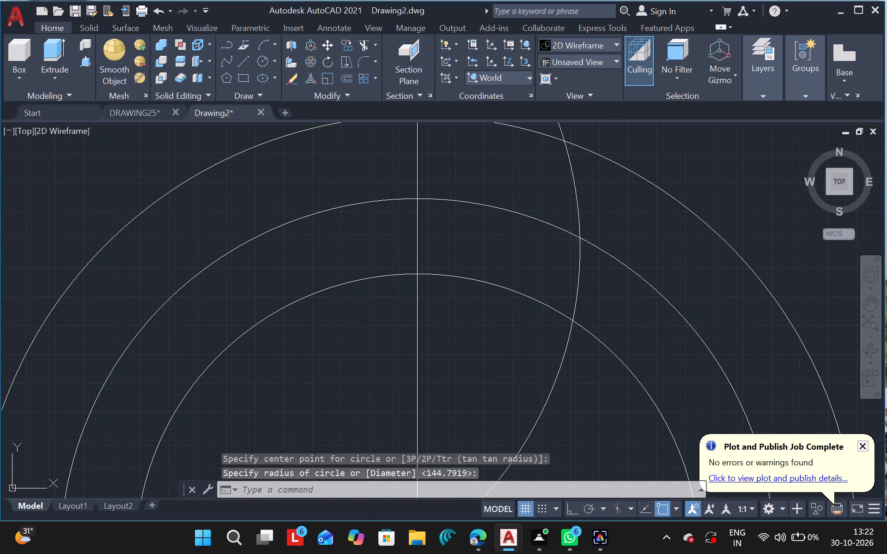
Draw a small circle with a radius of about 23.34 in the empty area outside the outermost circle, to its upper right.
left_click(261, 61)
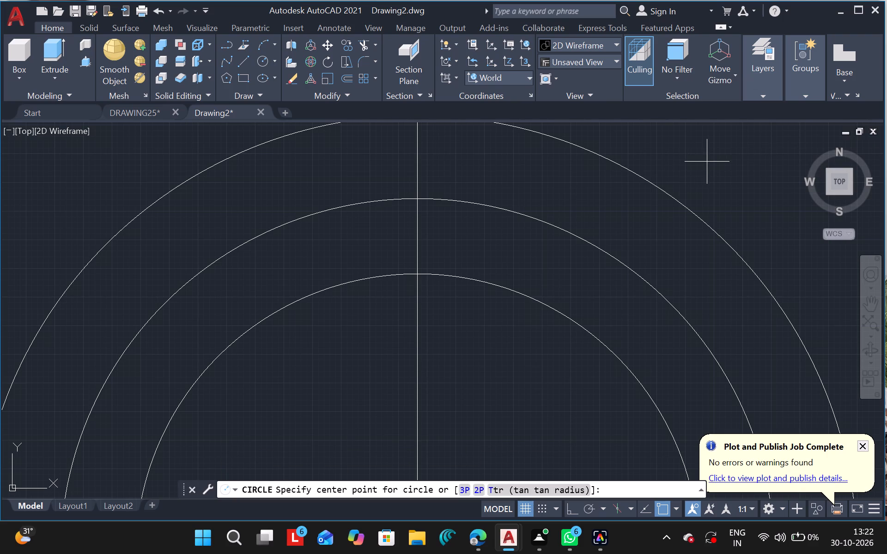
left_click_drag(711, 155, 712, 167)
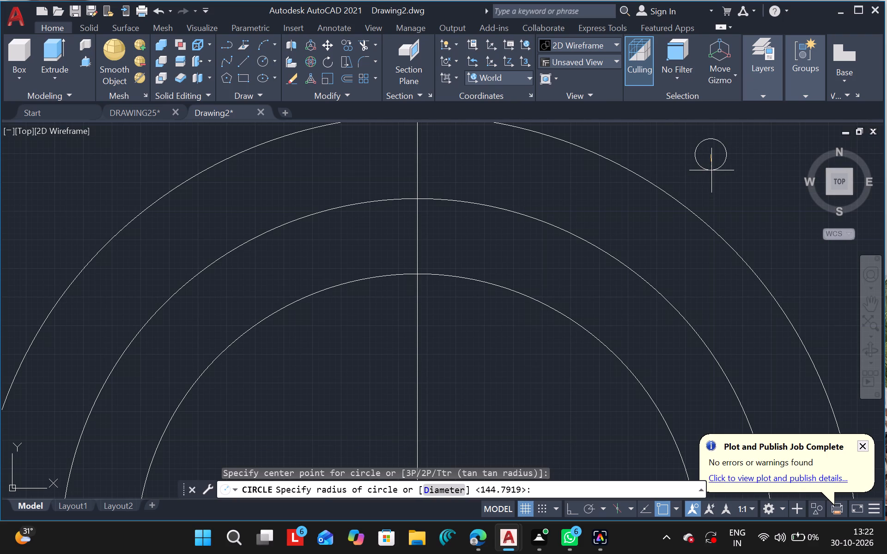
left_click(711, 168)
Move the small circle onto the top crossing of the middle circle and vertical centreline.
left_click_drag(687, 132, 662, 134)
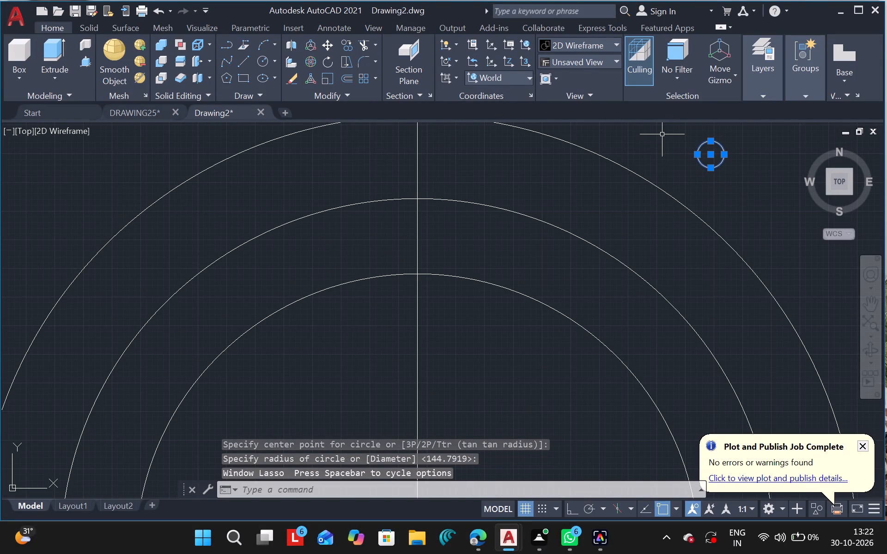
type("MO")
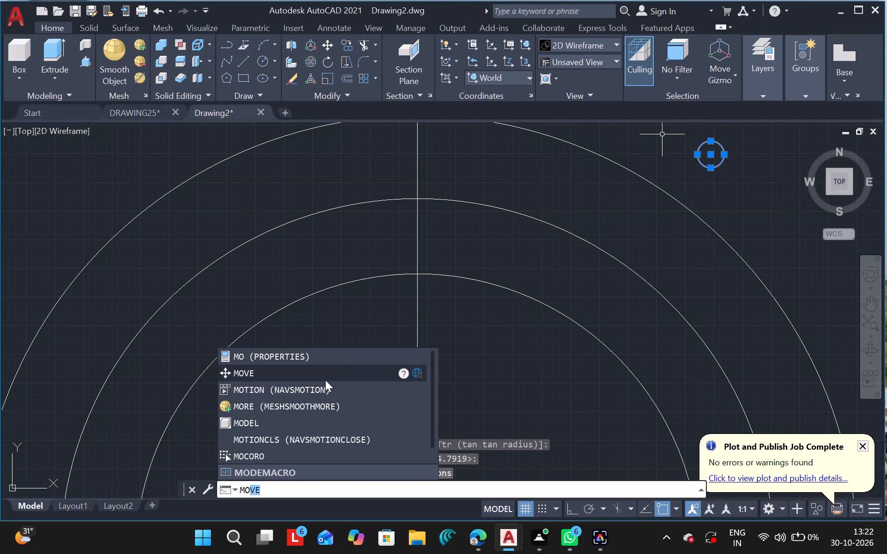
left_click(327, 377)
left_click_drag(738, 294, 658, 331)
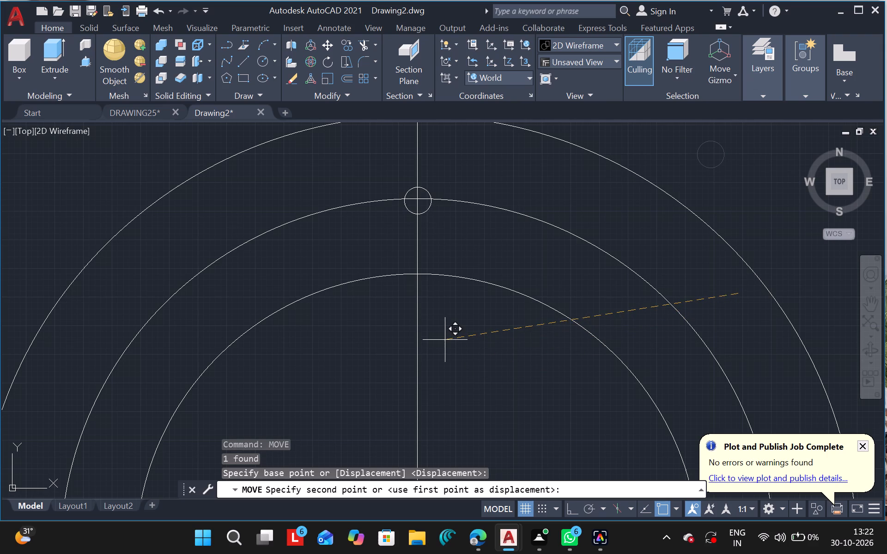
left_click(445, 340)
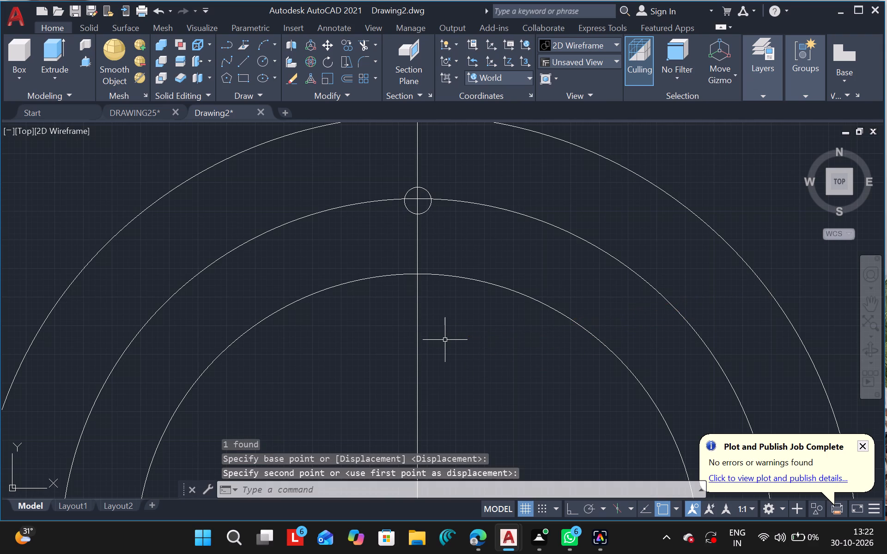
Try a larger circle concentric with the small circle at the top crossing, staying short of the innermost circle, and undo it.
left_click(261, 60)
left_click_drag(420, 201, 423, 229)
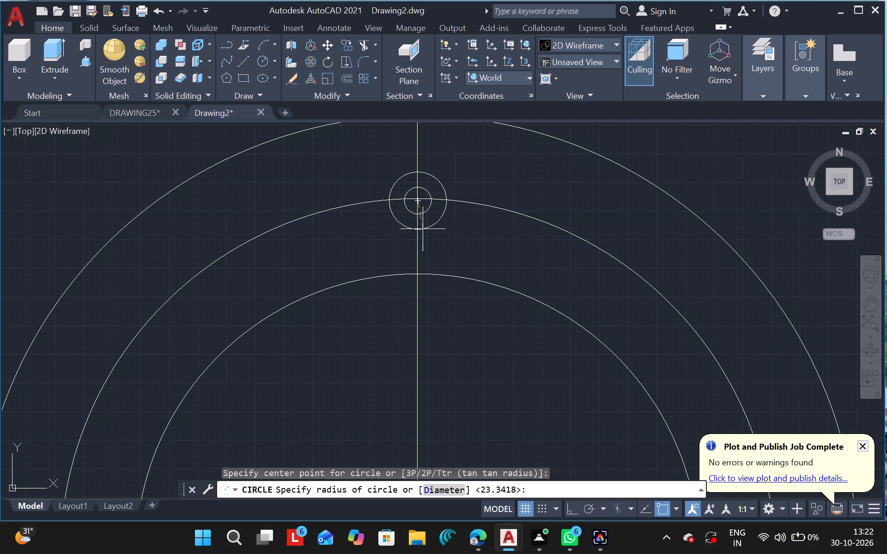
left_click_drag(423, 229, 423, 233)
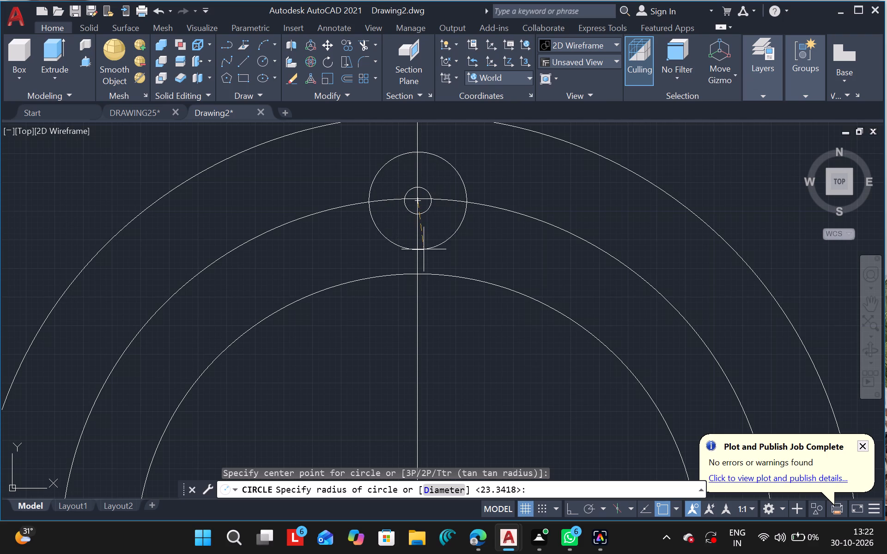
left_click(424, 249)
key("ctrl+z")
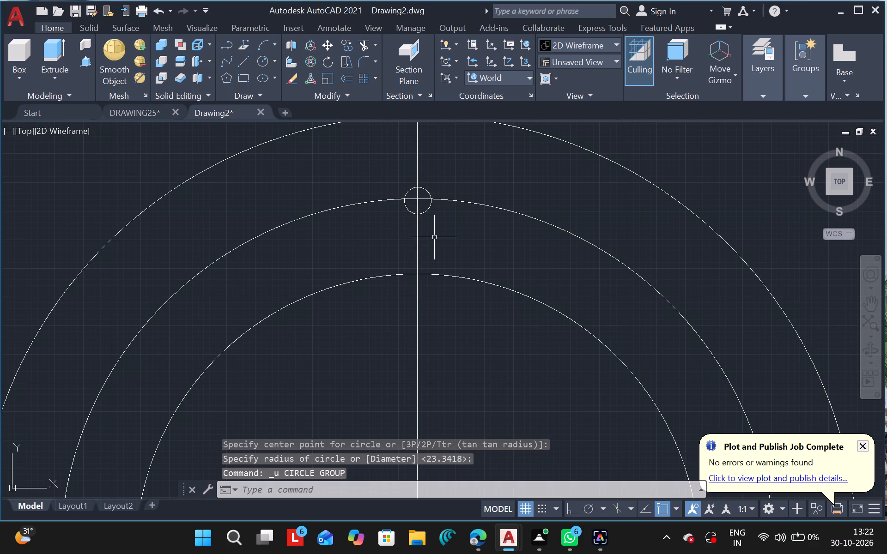
Draw a circle with a radius of about 81.3 in the empty area to the upper right of the concentric circles.
scroll(406, 198, "down", 1, "ctrl")
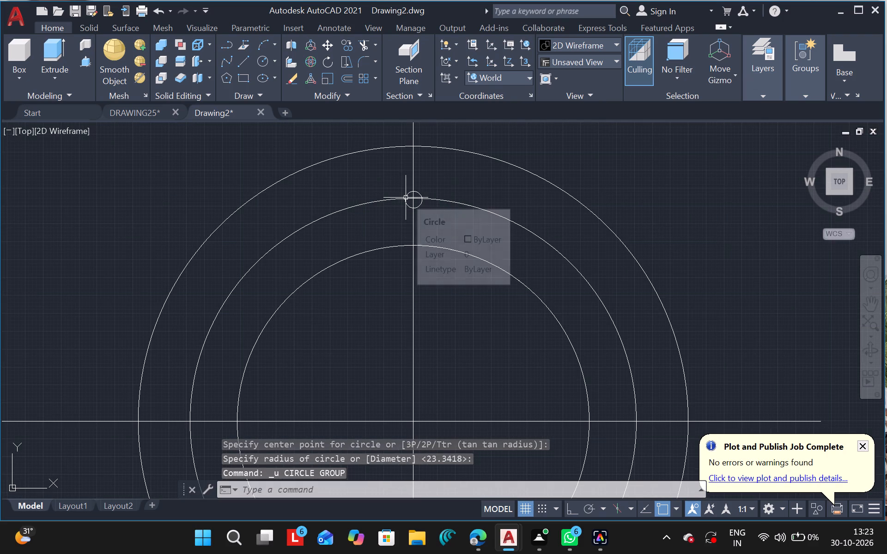
scroll(387, 201, "right", 1)
scroll(462, 174, "down", 1, "ctrl")
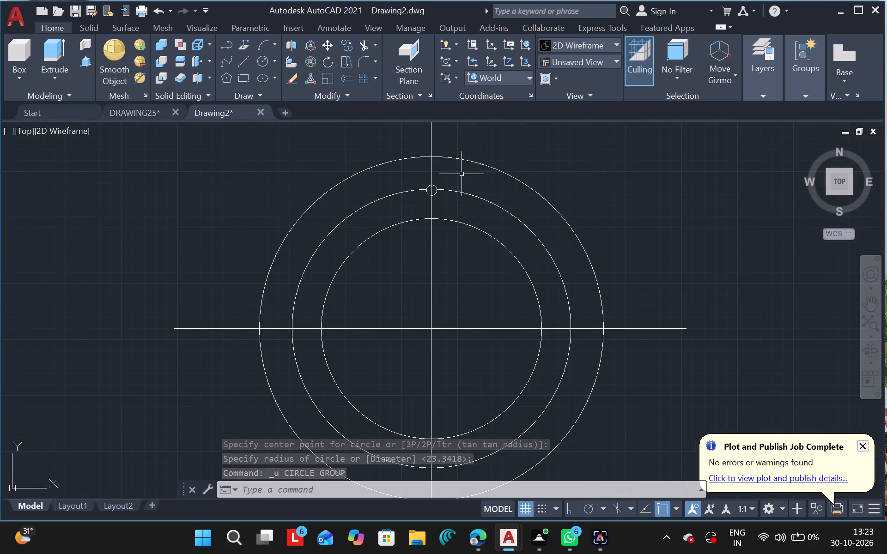
left_click(260, 62)
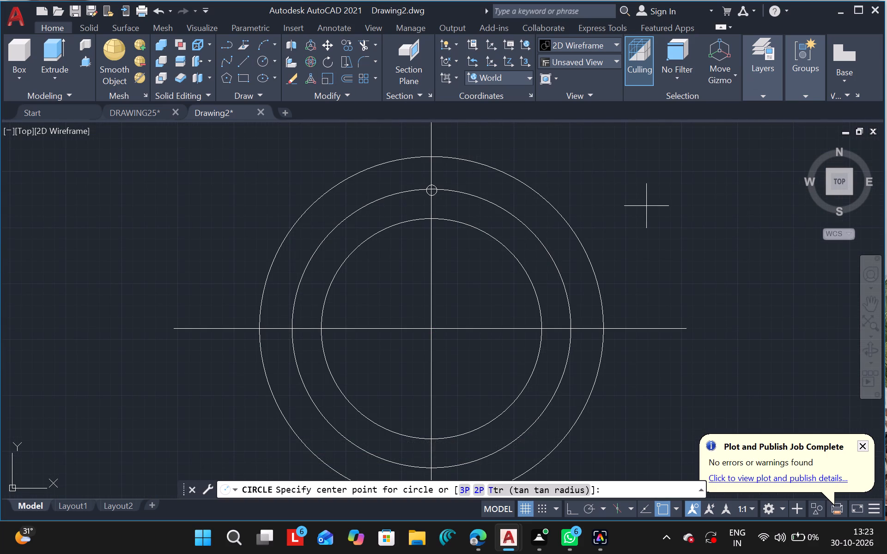
left_click_drag(646, 206, 651, 233)
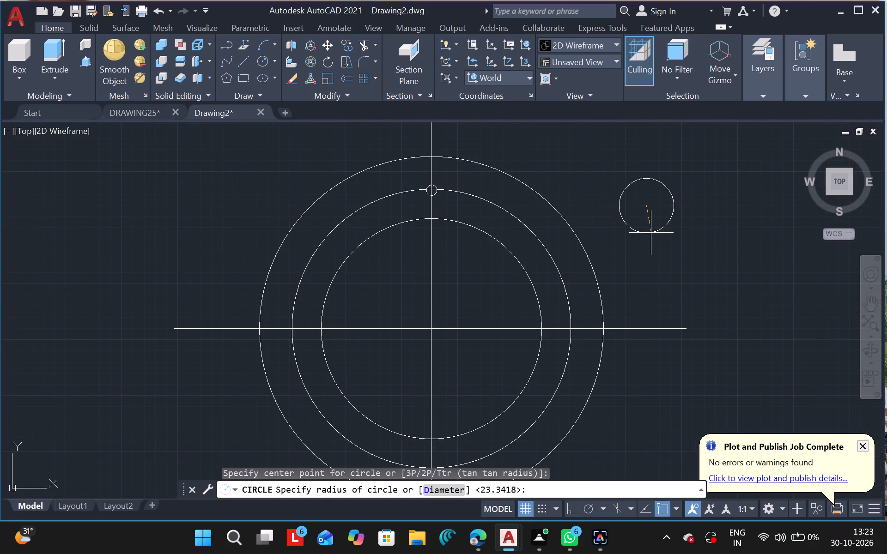
left_click_drag(651, 233, 649, 224)
left_click_drag(649, 224, 619, 160)
Move the new circle onto the top crossing of the middle circle and vertical centreline, around the small circle.
left_click_drag(619, 160, 582, 158)
type("MO")
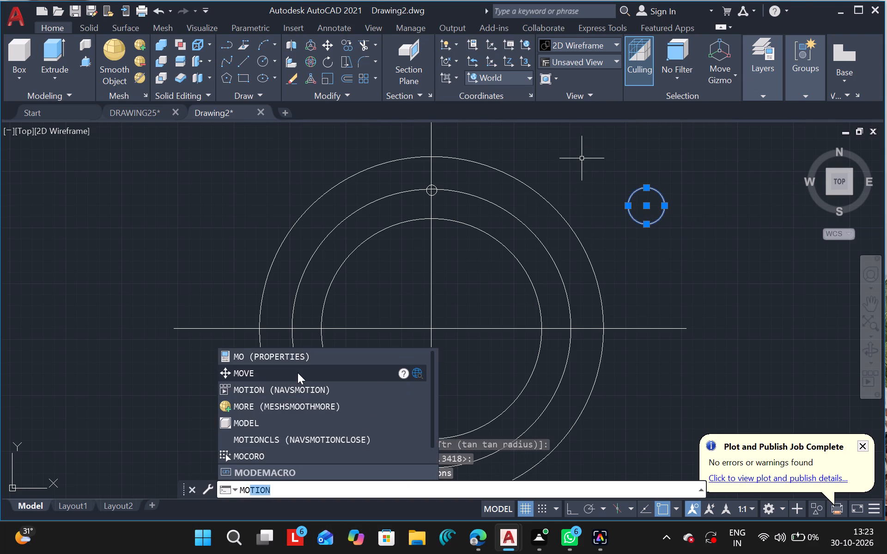
left_click(299, 372)
left_click_drag(680, 412, 559, 384)
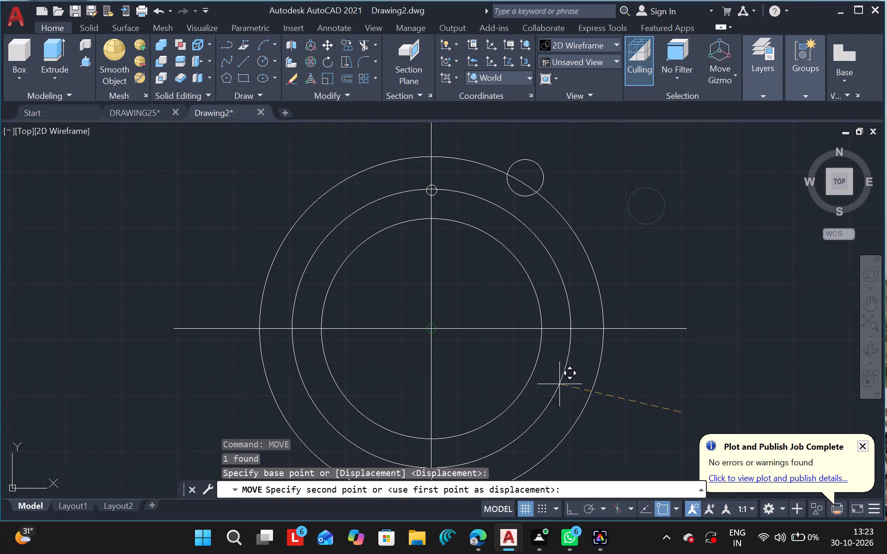
left_click(465, 396)
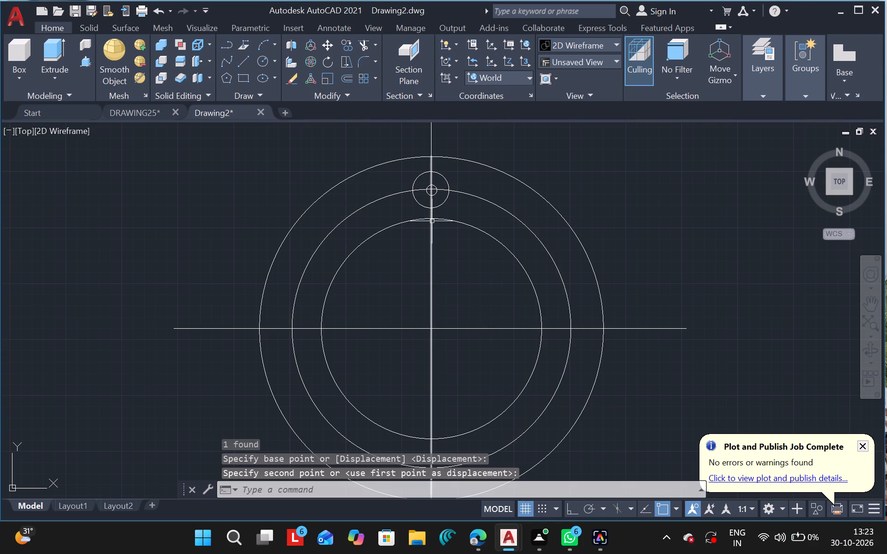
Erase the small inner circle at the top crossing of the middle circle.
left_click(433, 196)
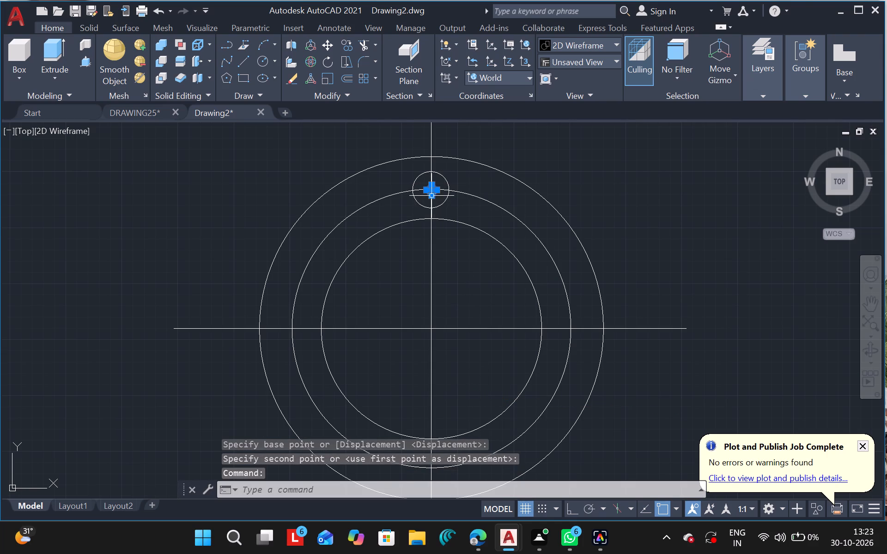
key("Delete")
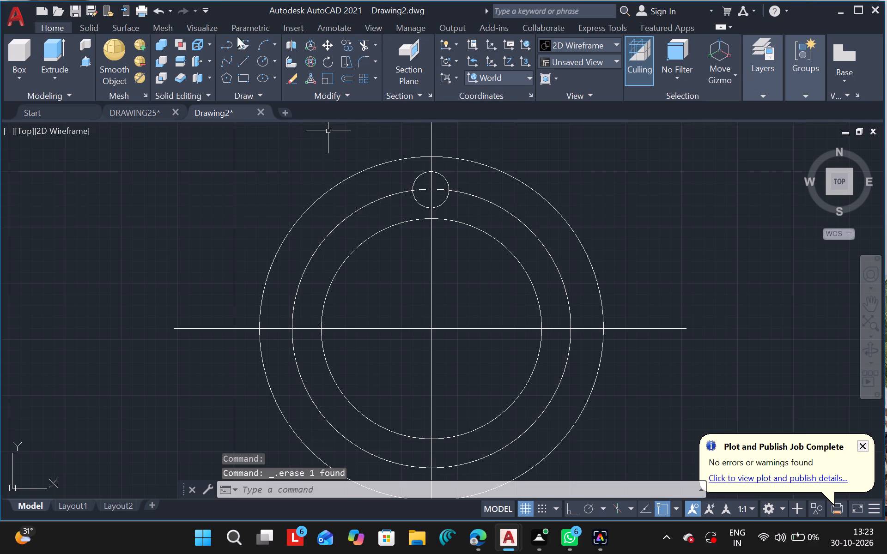
Draw a circle about two-thirds the size of the hole circle in the empty area to the upper right of the concentric circles.
left_click(261, 55)
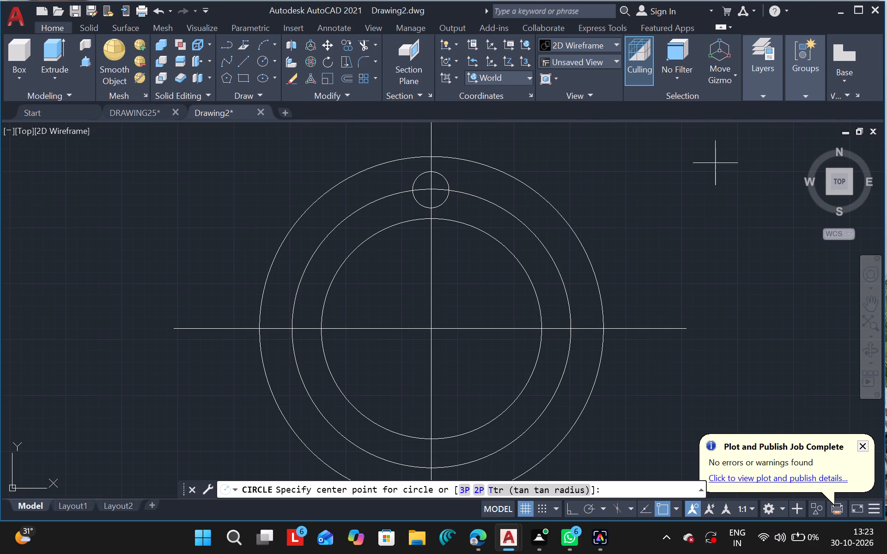
left_click_drag(670, 191, 671, 204)
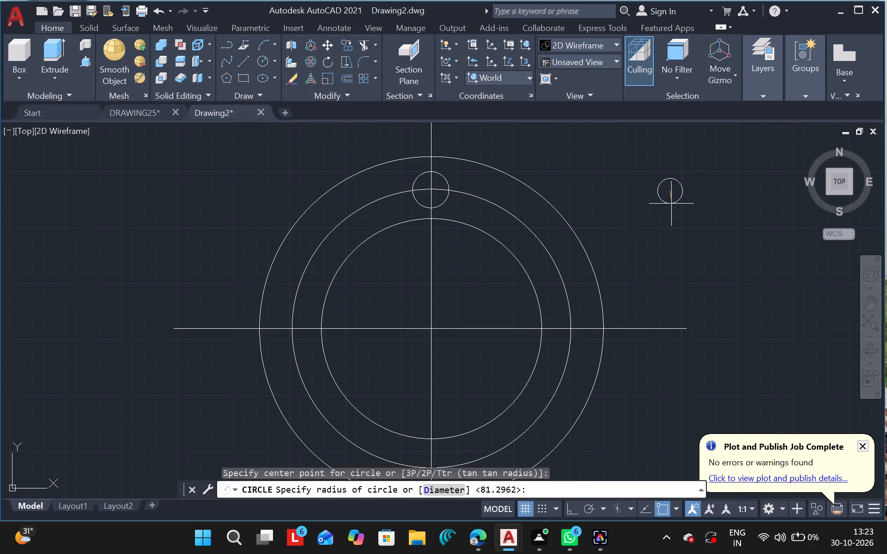
left_click_drag(671, 204, 671, 203)
left_click_drag(671, 203, 638, 160)
Move the new circle inside the hole circle at the top of the middle circle so the two are concentric.
left_click_drag(638, 160, 626, 126)
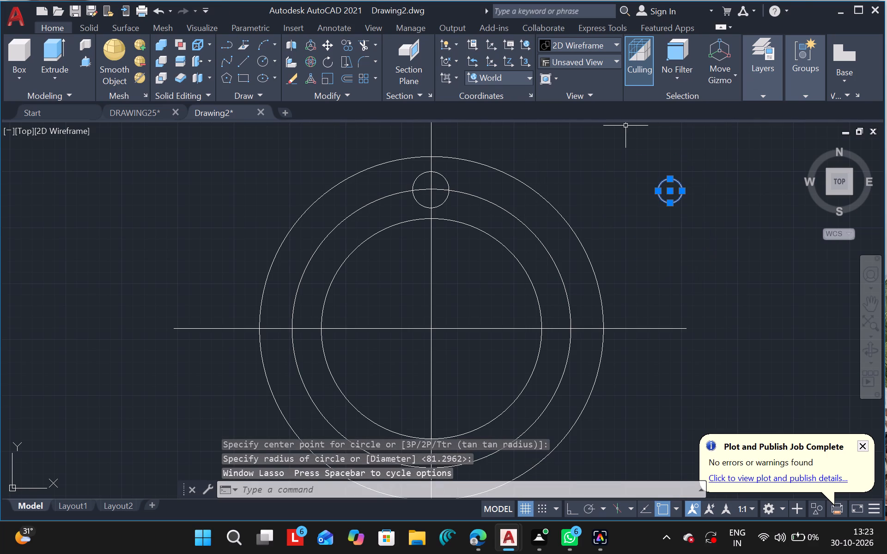
type("MO")
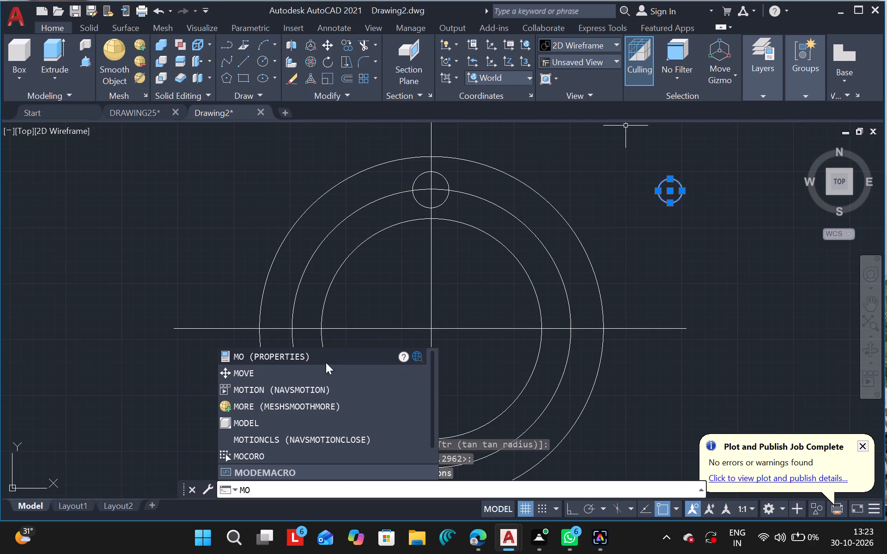
left_click(306, 372)
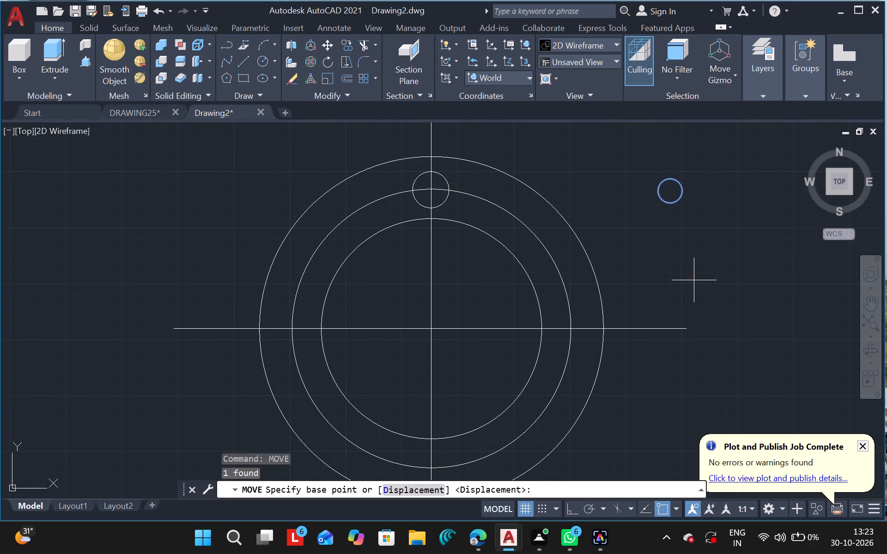
left_click_drag(694, 280, 615, 279)
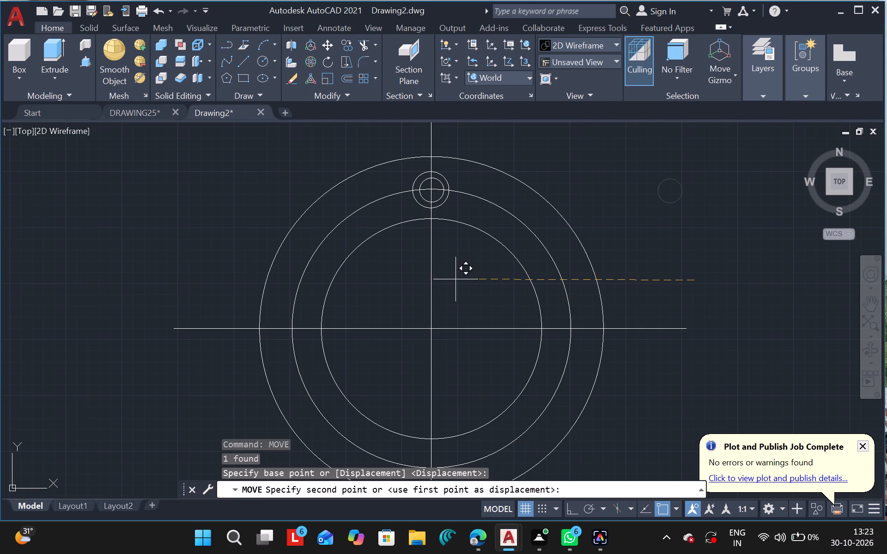
left_click(456, 279)
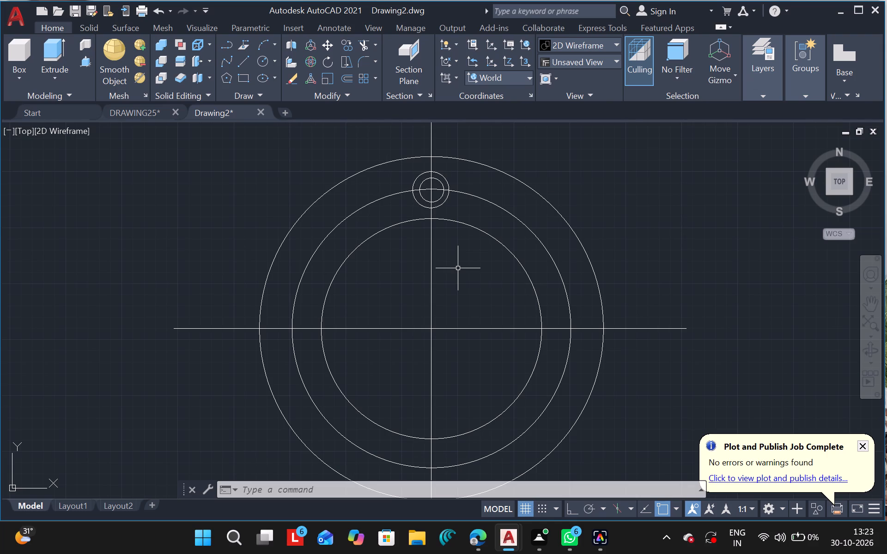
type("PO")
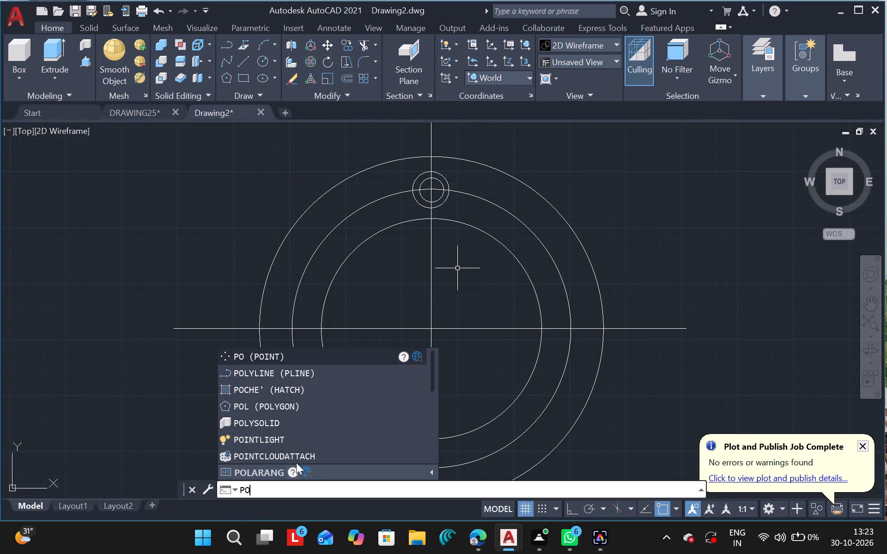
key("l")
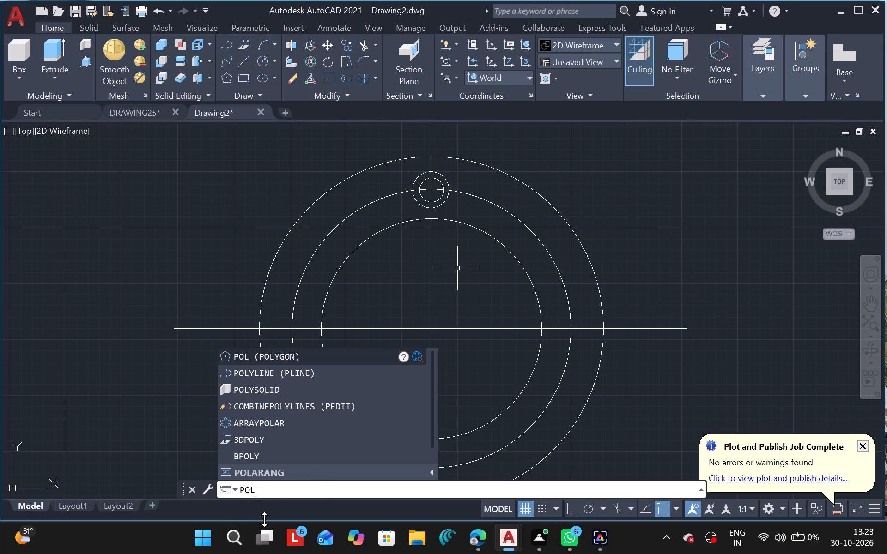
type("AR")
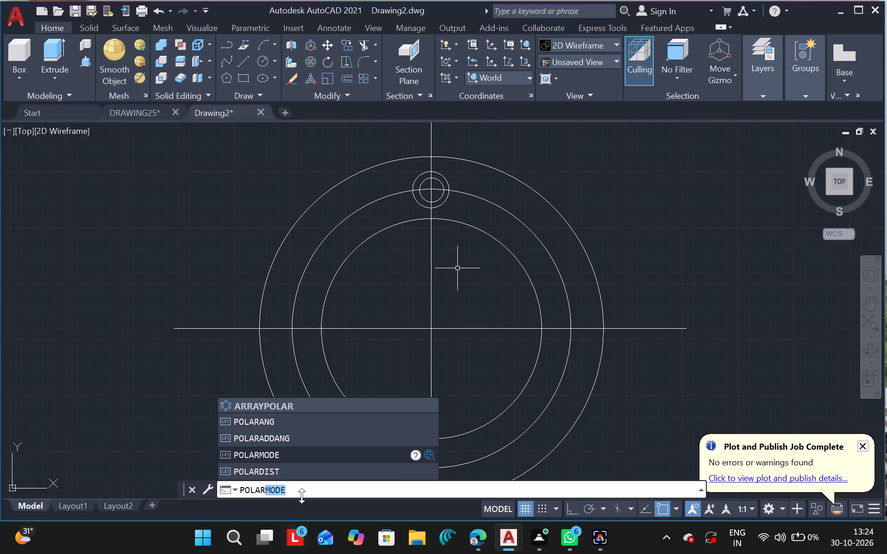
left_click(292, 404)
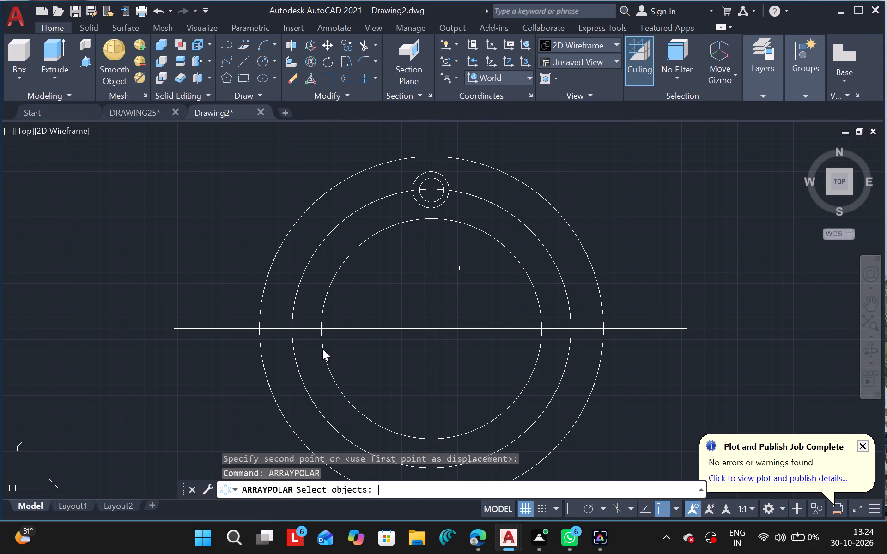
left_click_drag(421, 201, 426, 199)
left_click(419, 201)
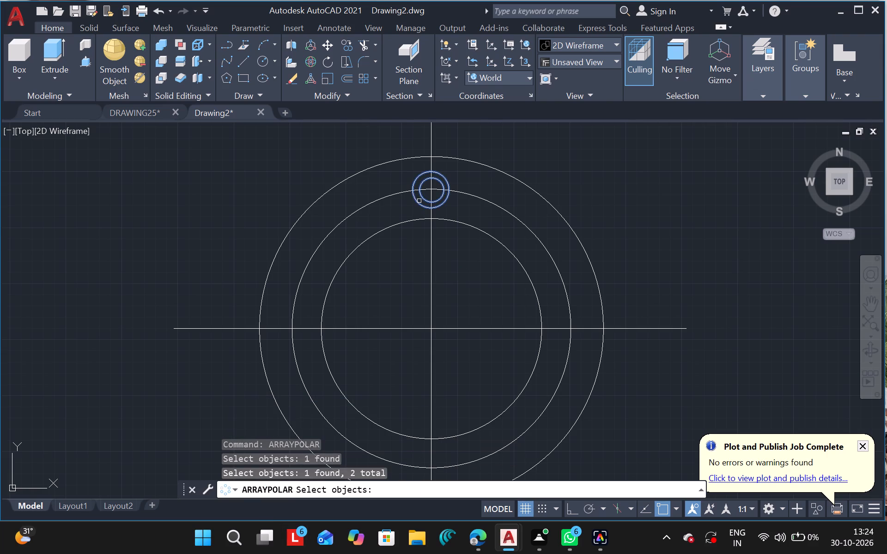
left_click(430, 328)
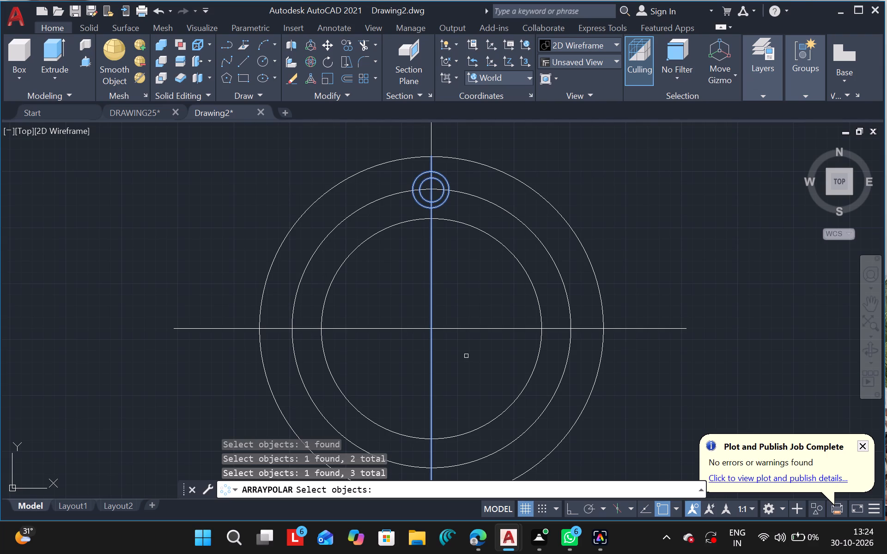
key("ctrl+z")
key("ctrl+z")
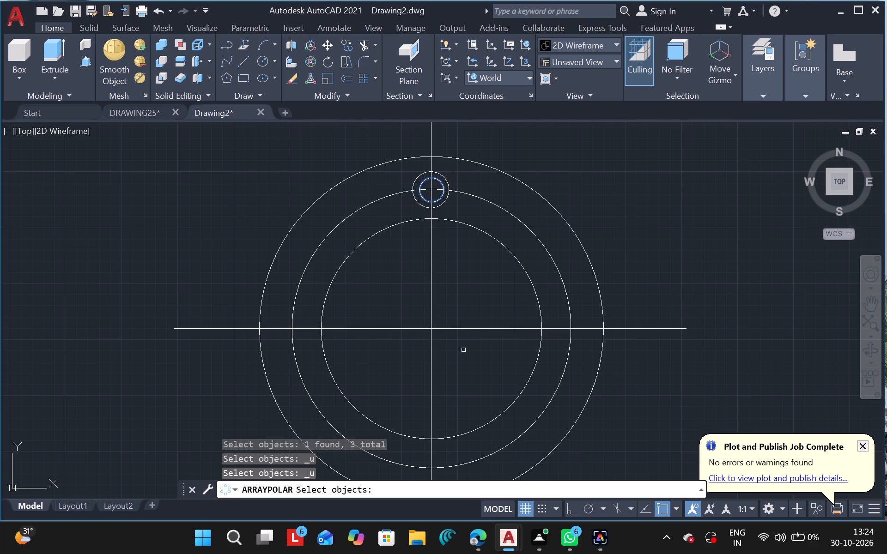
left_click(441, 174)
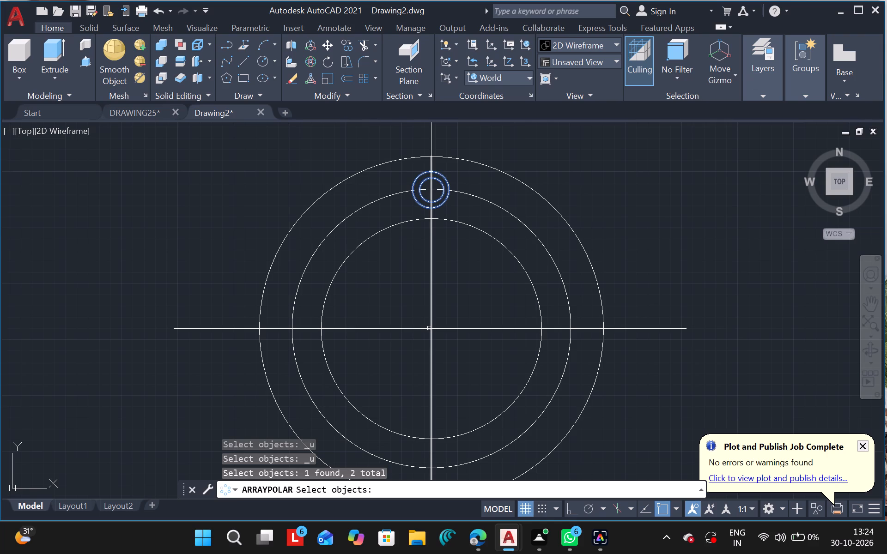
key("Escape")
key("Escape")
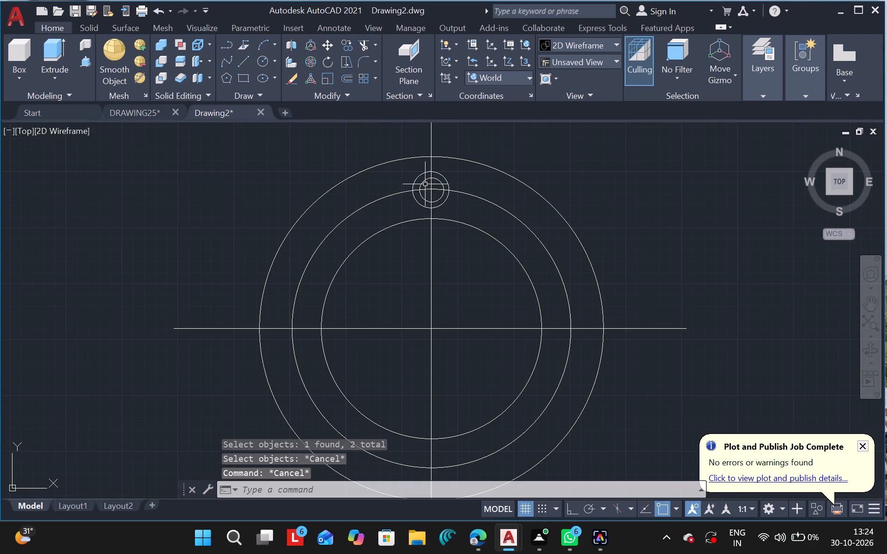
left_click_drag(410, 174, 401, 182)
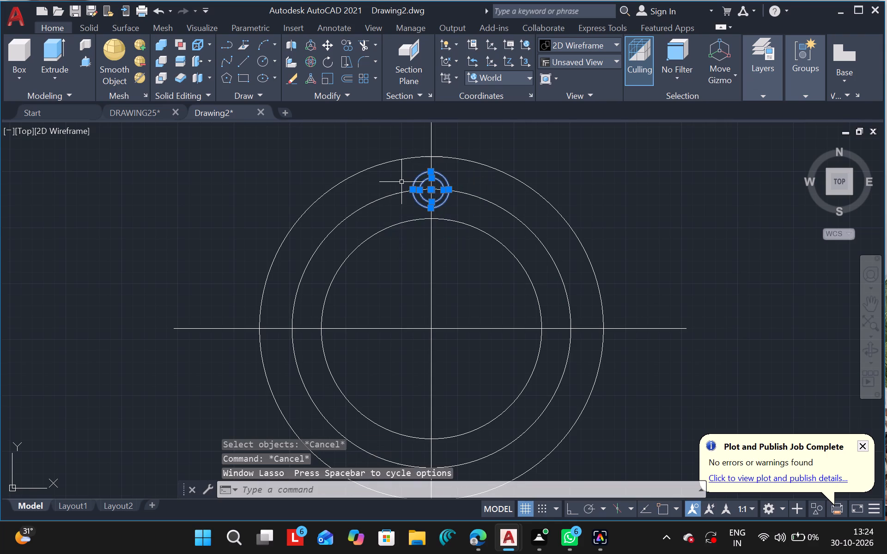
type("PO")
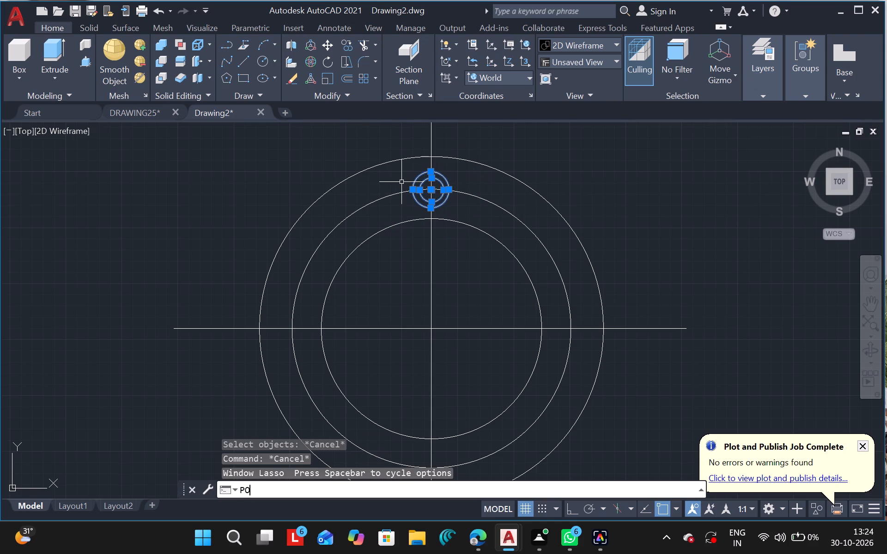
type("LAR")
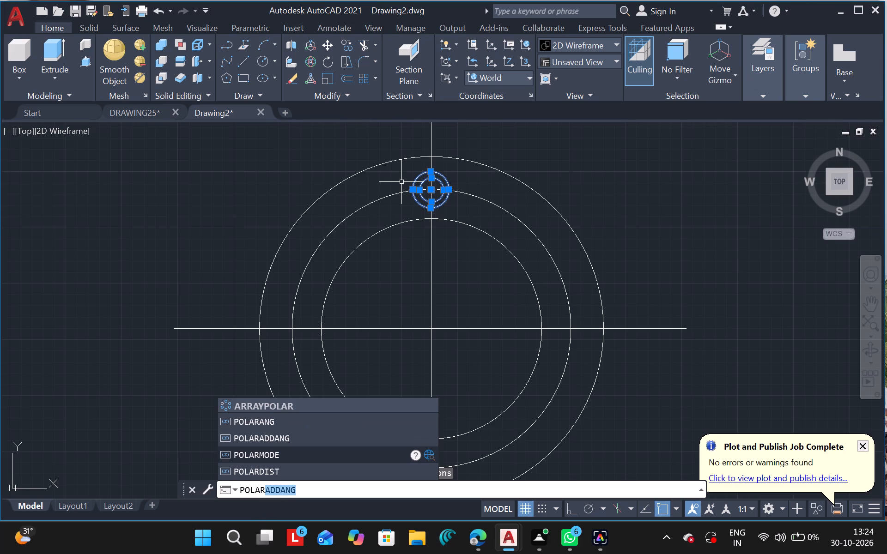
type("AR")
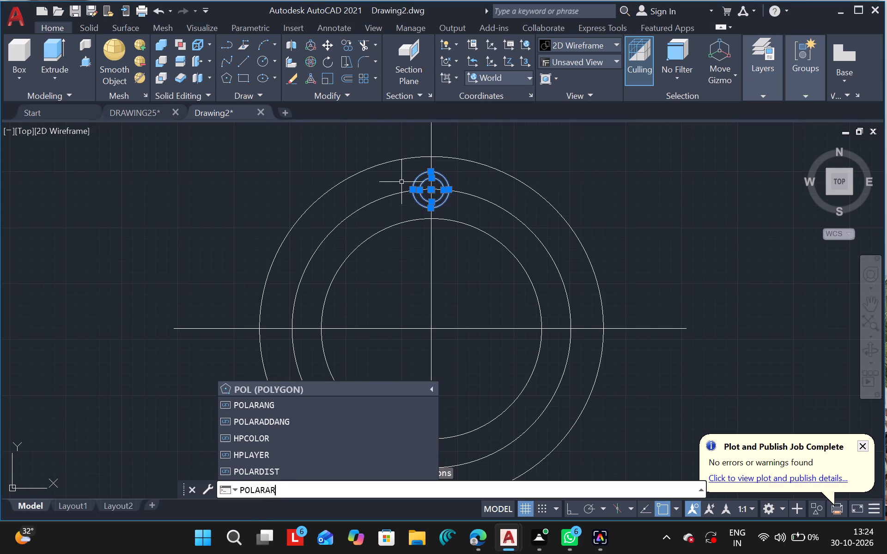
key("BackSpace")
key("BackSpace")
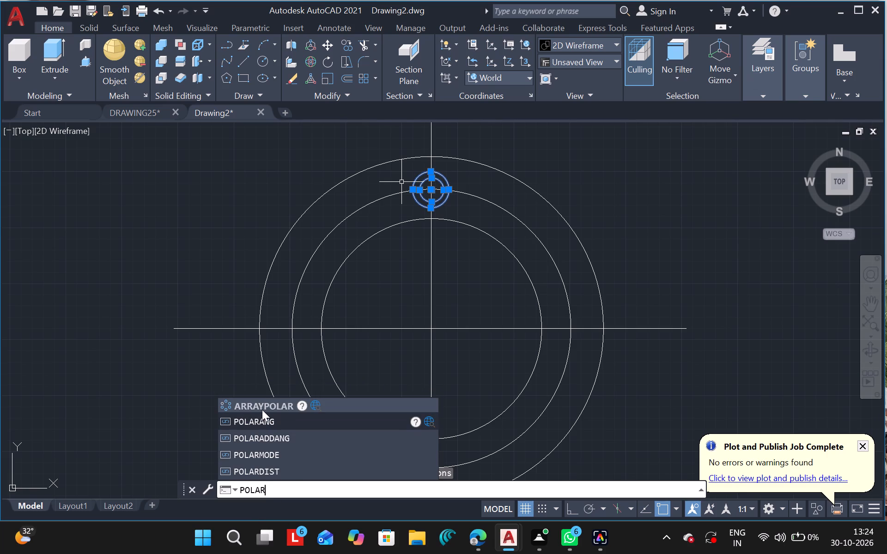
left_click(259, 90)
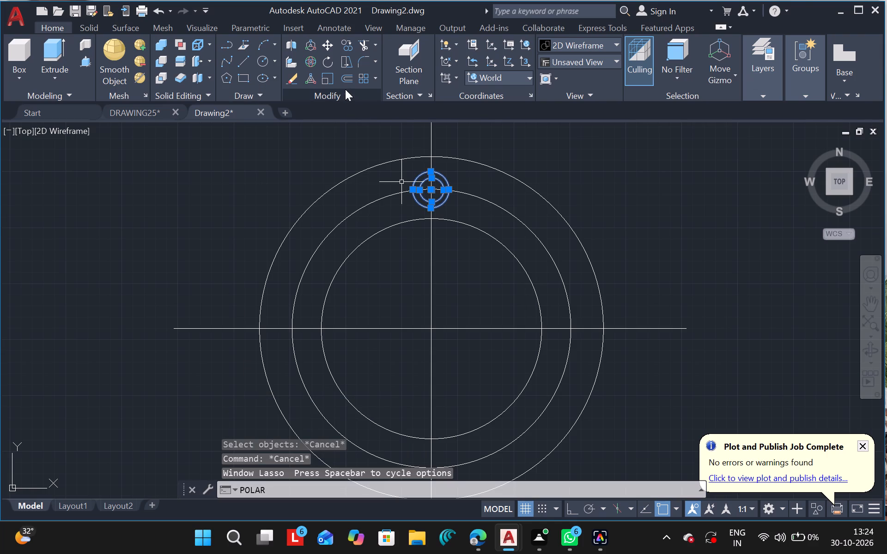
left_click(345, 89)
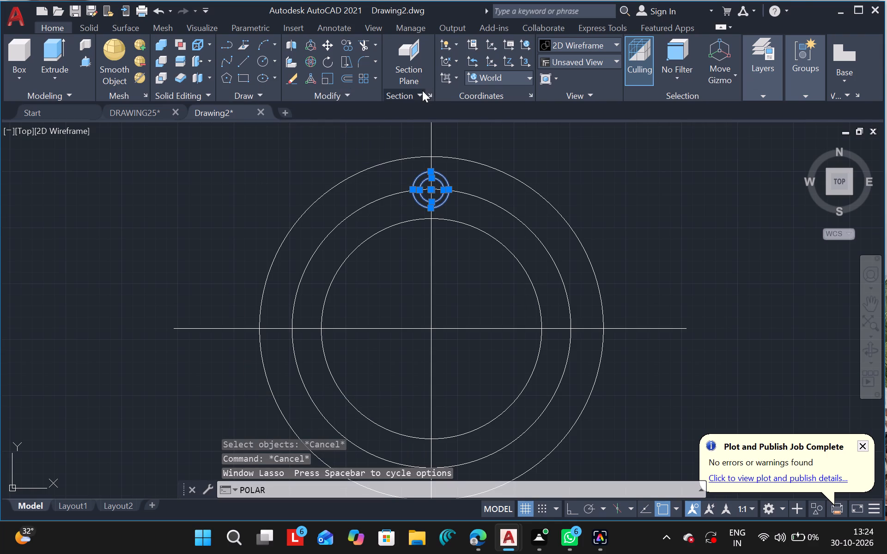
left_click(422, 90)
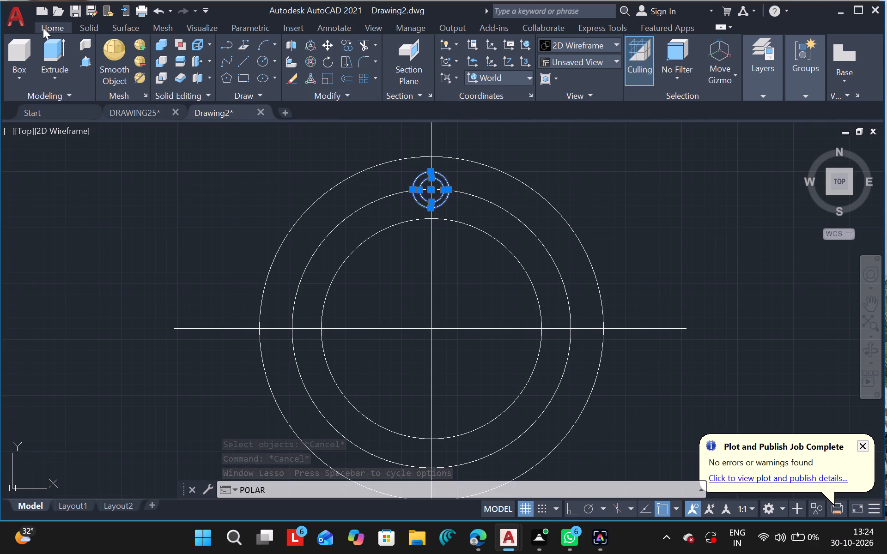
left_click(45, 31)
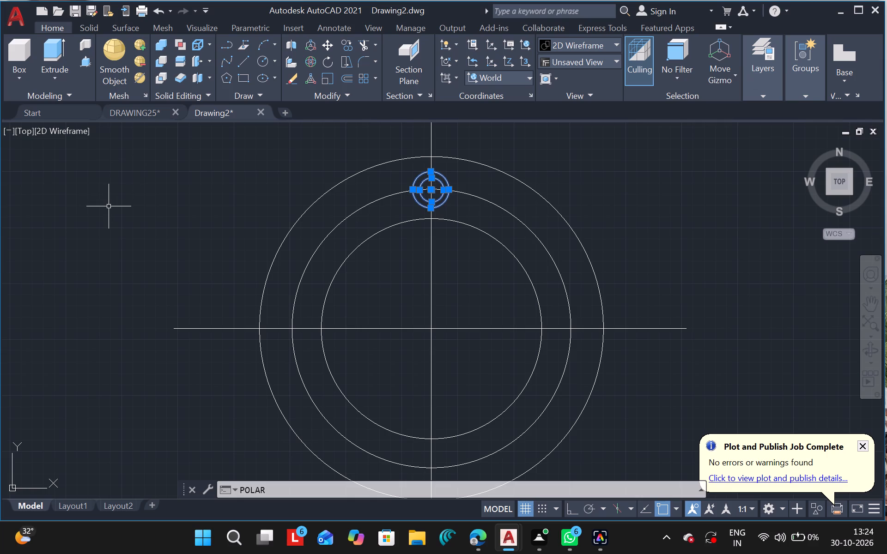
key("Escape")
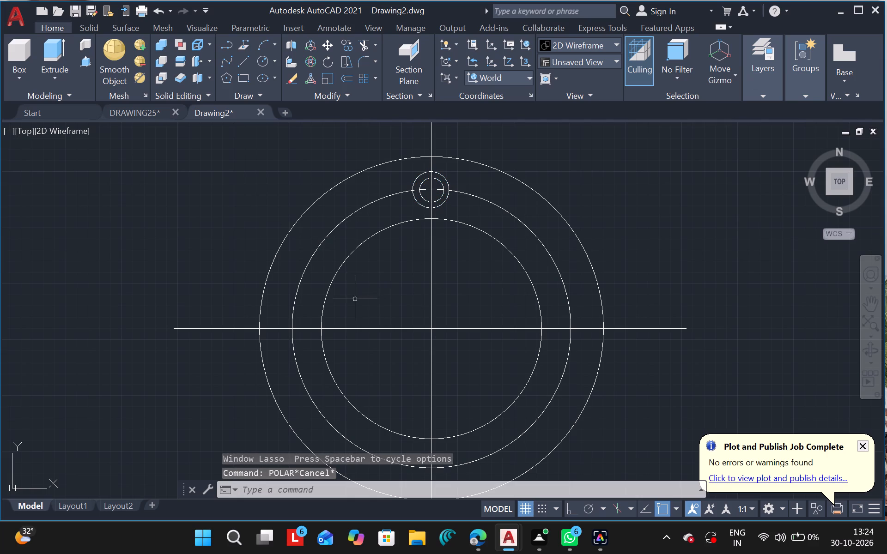
Copy the top pair of hole circles to two spots on the middle circle: its upper-left arc and near its left crossing with the horizontal centreline.
left_click_drag(399, 173, 466, 214)
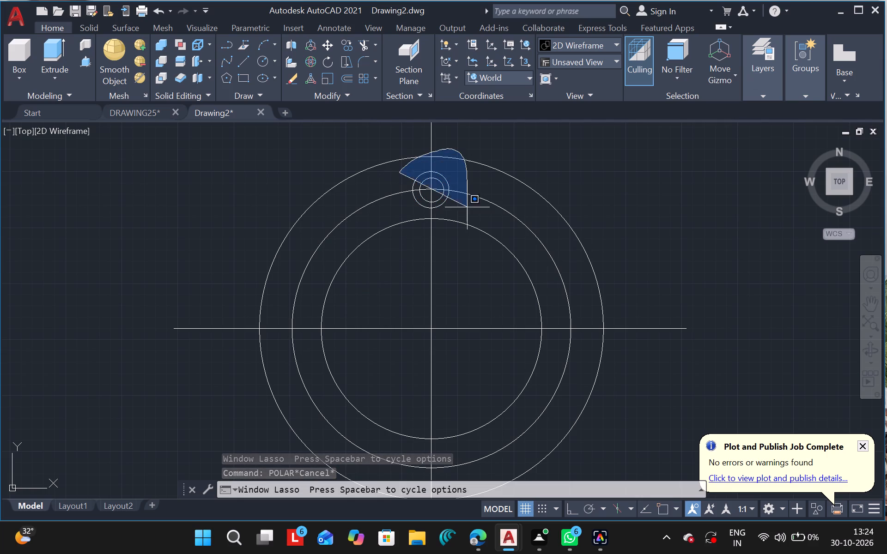
left_click_drag(466, 214, 409, 178)
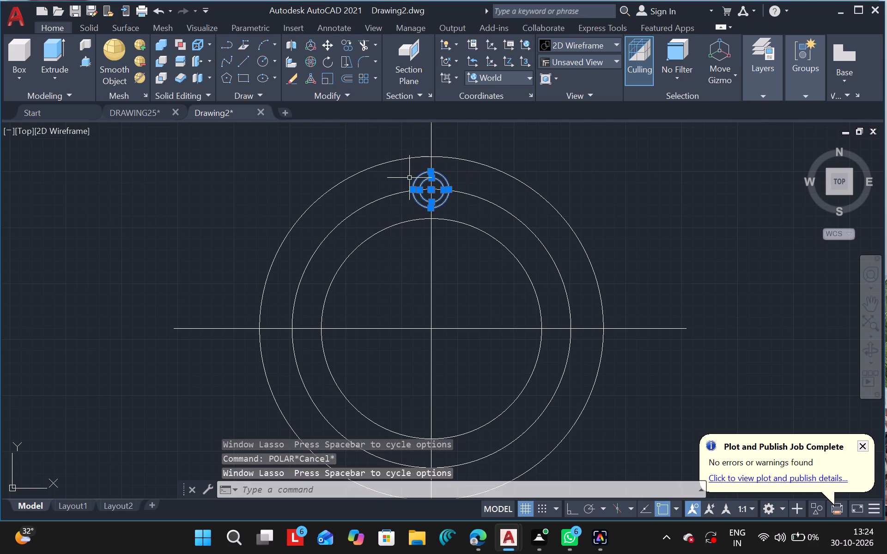
type("CO")
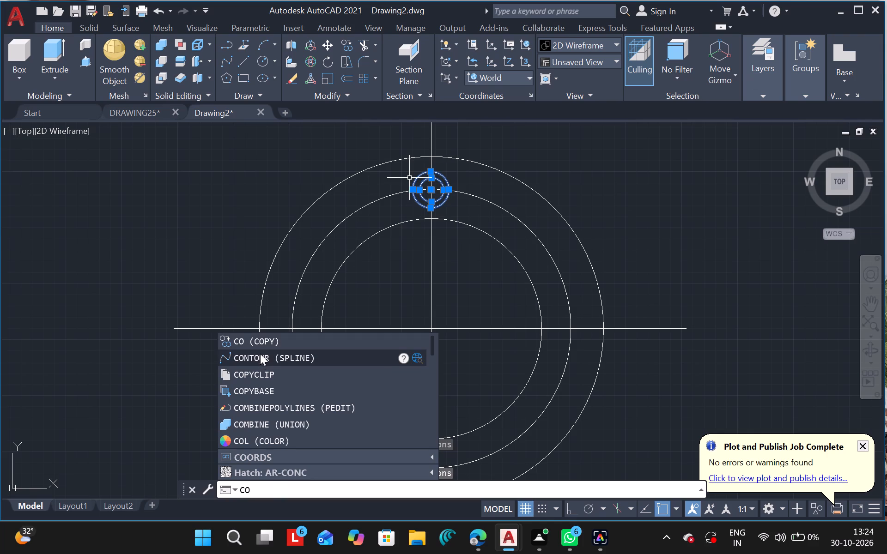
left_click(267, 338)
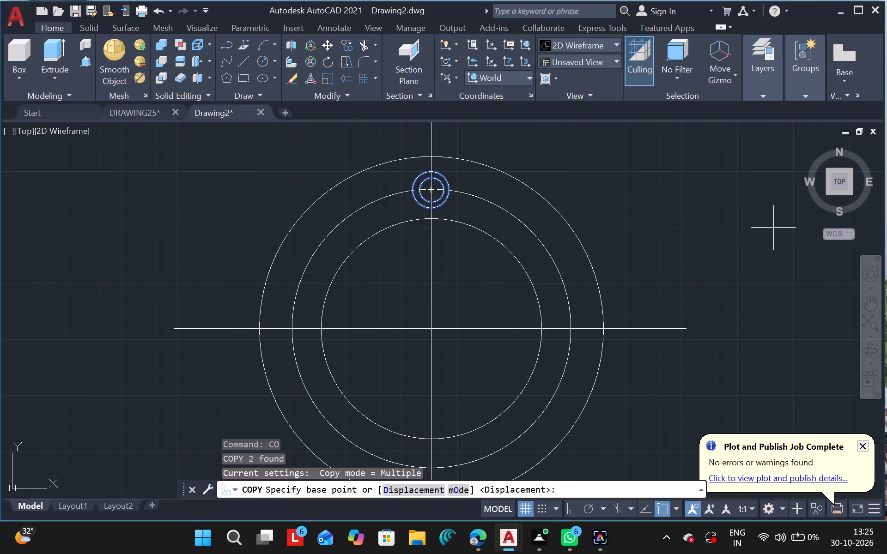
left_click_drag(766, 228, 656, 308)
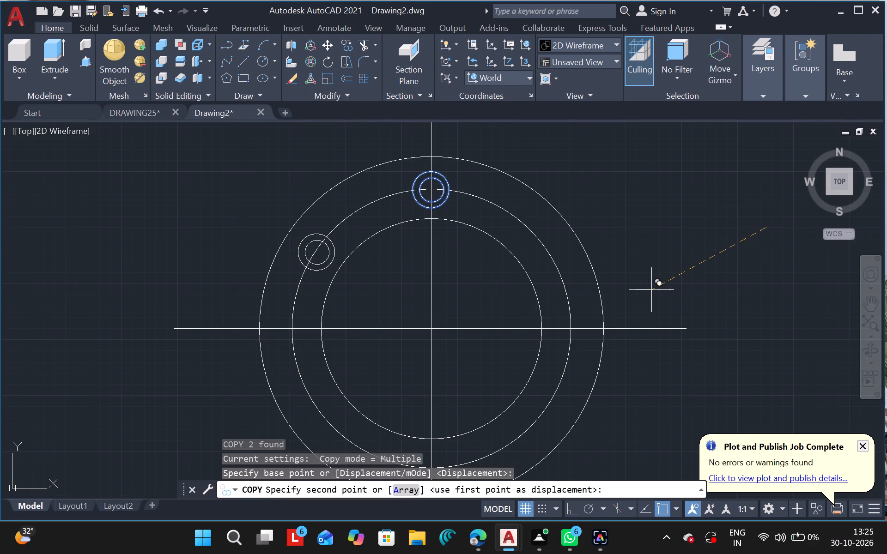
left_click(650, 290)
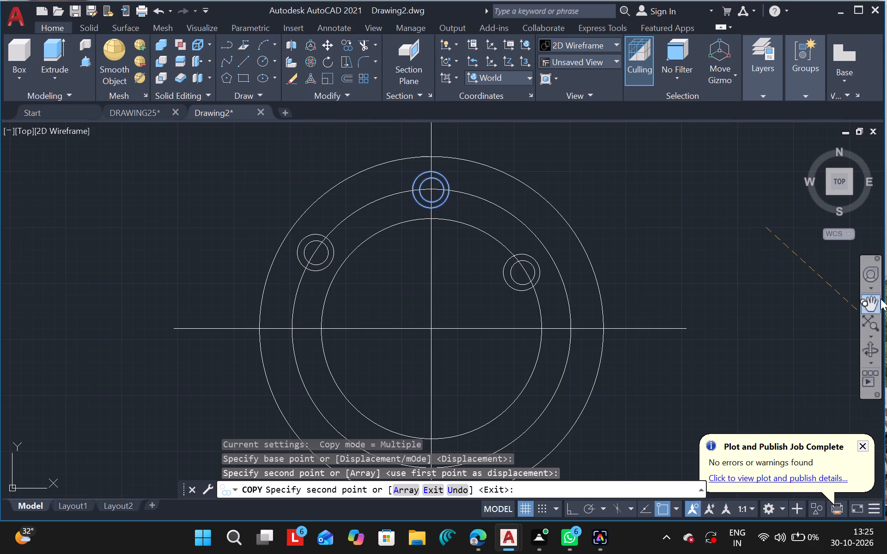
left_click(627, 369)
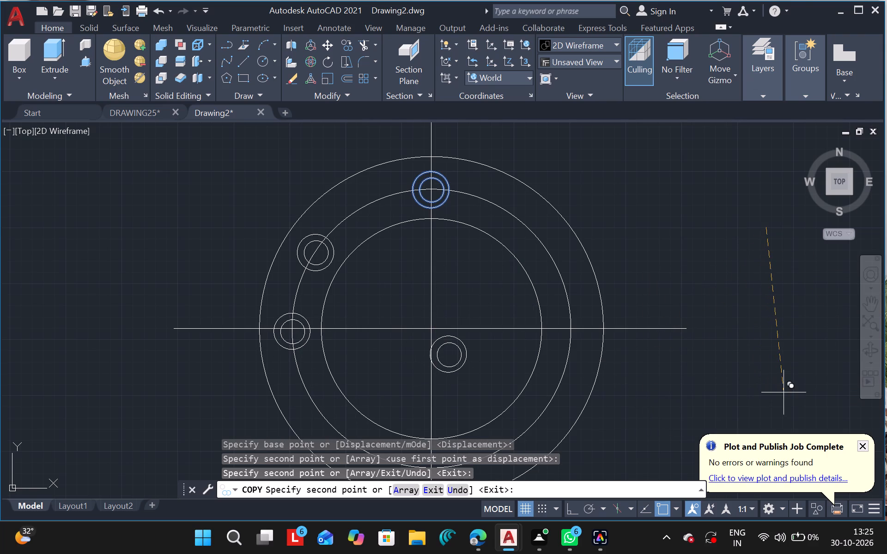
key("Escape")
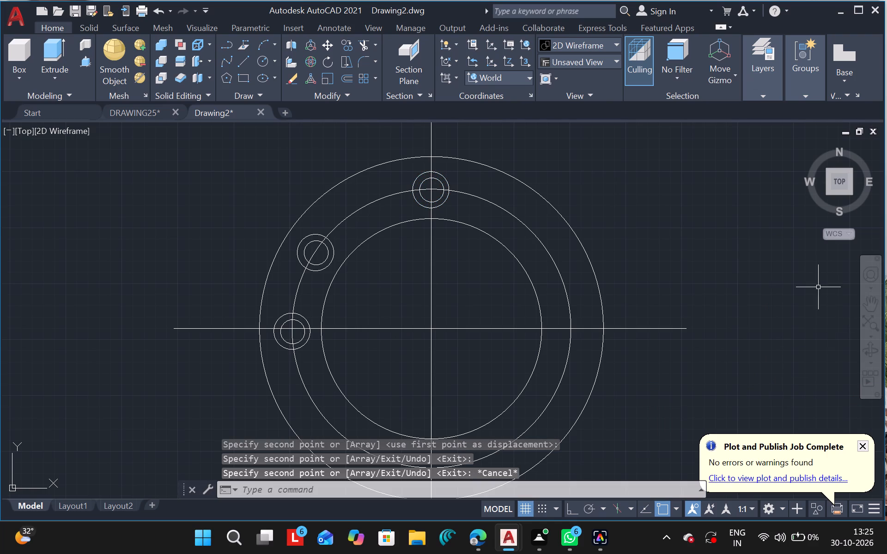
Move the upper-left pair of hole circles slightly up along the middle circle, towards the top pair.
left_click(867, 304)
left_click_drag(422, 323, 414, 310)
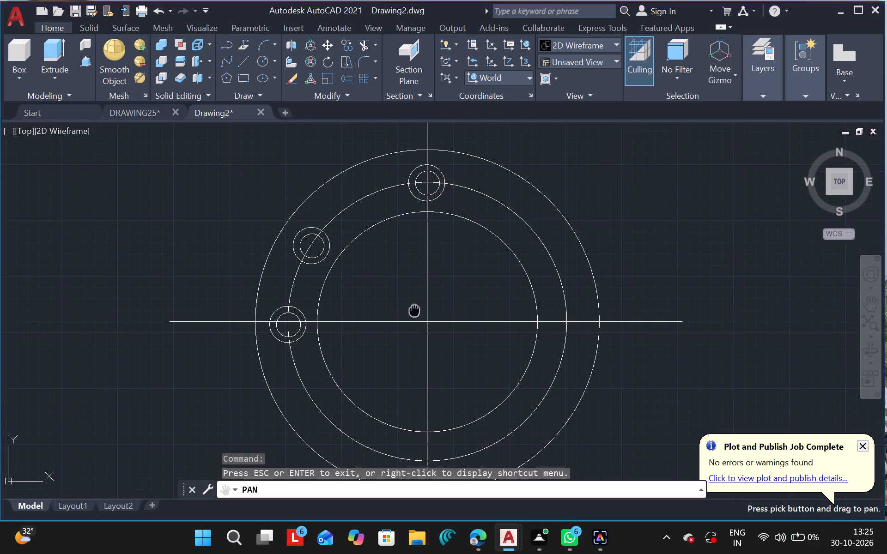
left_click_drag(414, 310, 406, 278)
scroll(406, 278, "down", 3, "ctrl")
left_click(406, 278)
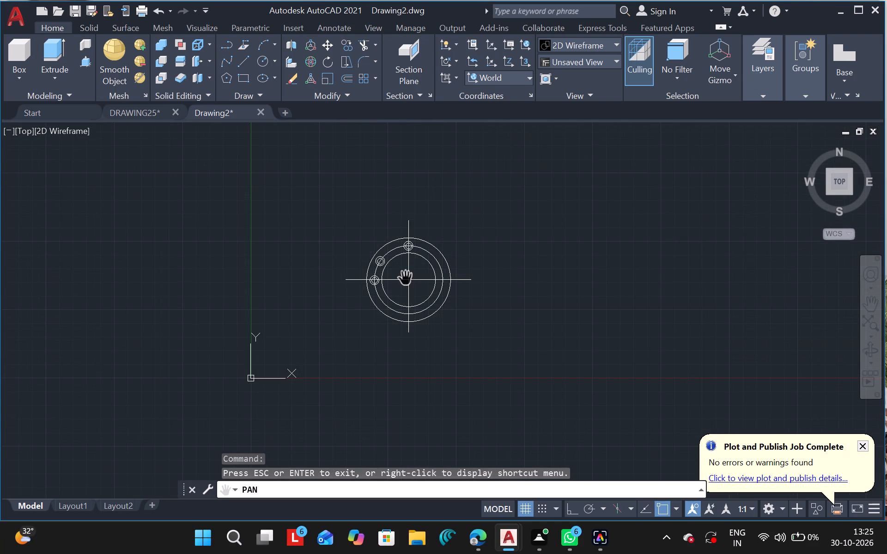
scroll(406, 278, "up", 1, "ctrl")
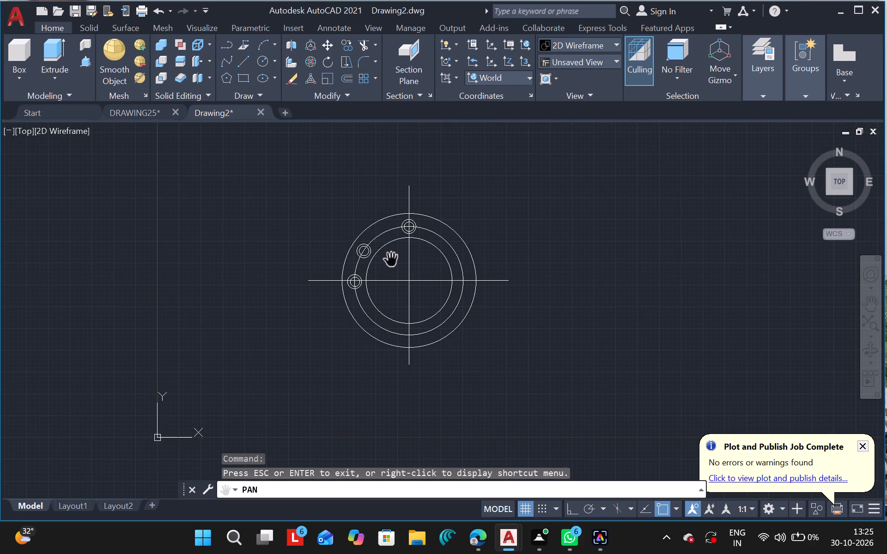
scroll(391, 260, "up", 2, "ctrl")
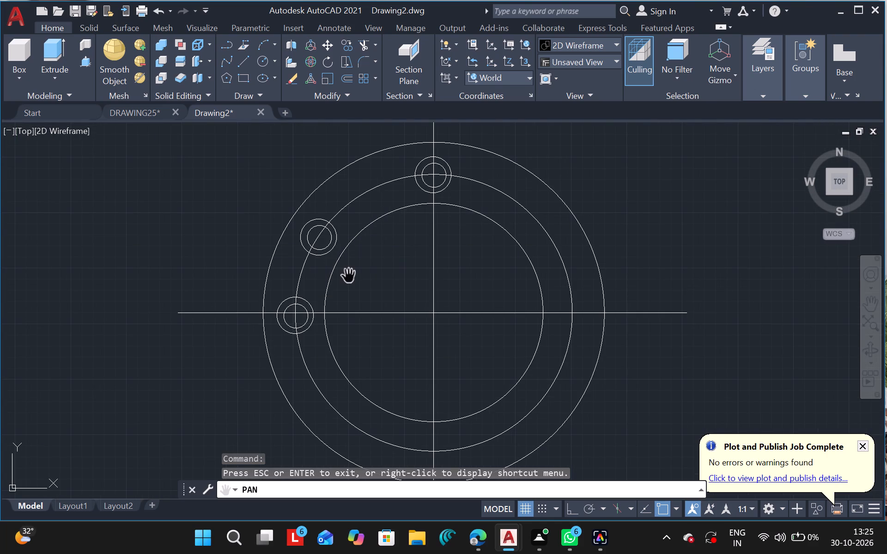
key("Escape")
left_click_drag(286, 233, 290, 225)
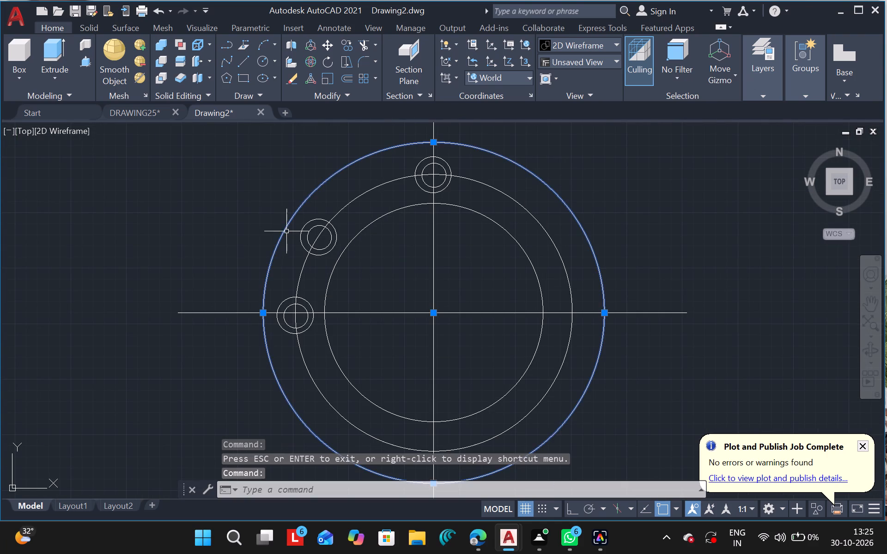
left_click_drag(290, 225, 344, 214)
key("Escape")
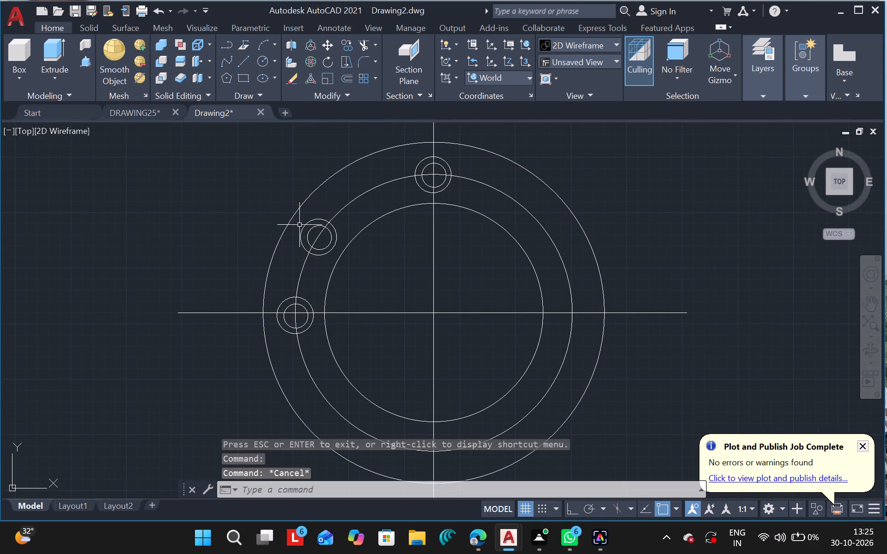
left_click_drag(298, 225, 291, 236)
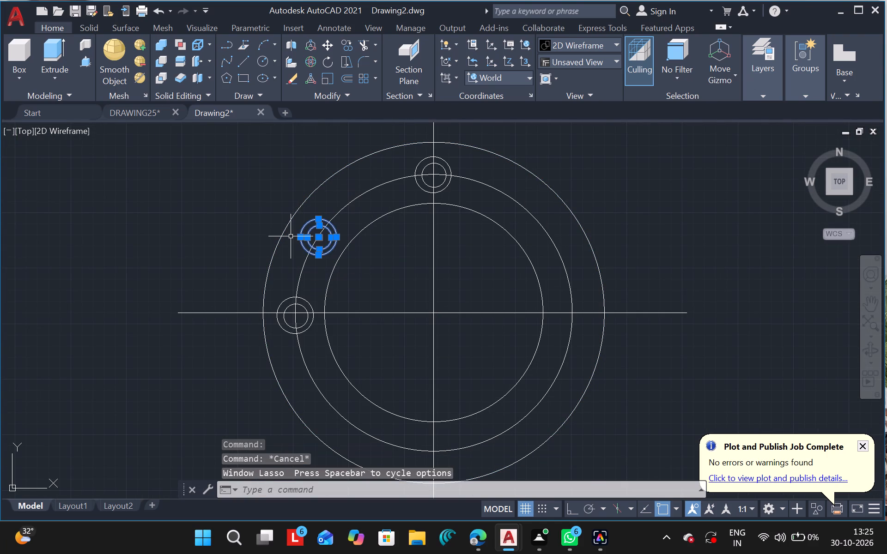
type("MO")
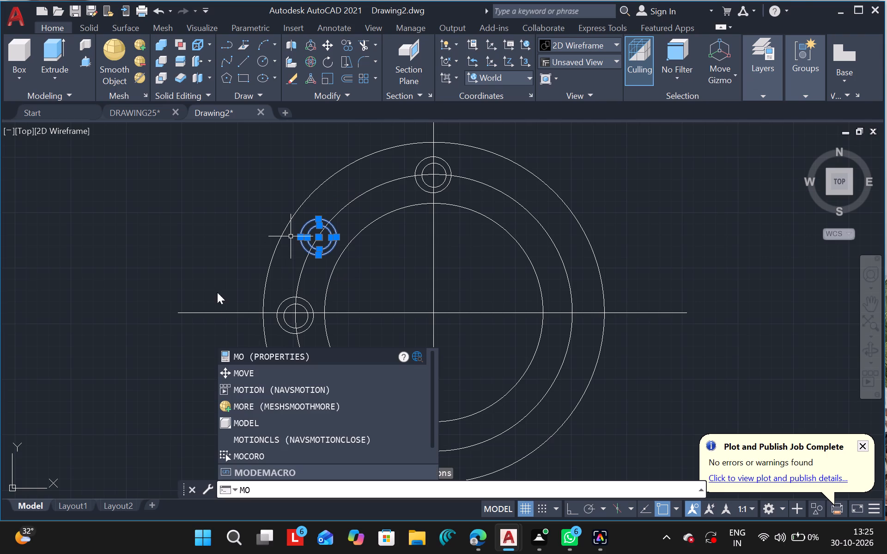
left_click(246, 377)
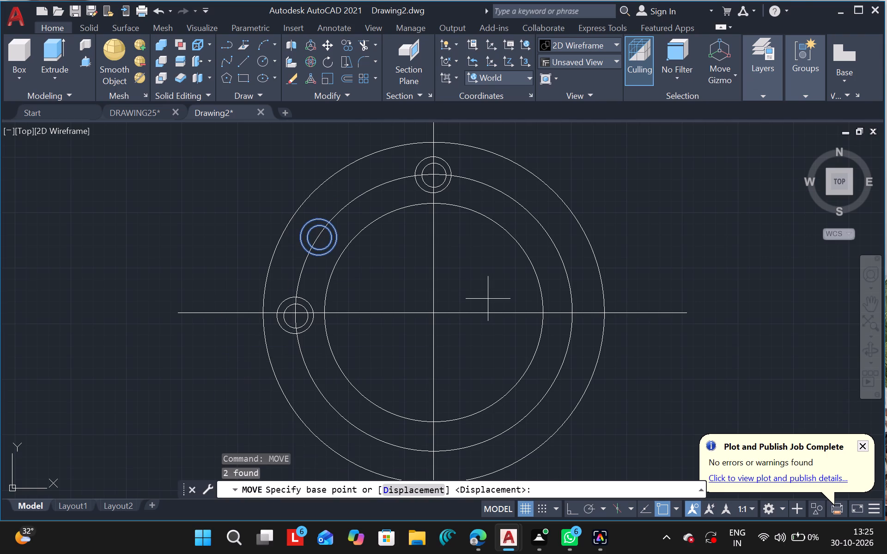
left_click_drag(495, 290, 506, 279)
left_click(506, 279)
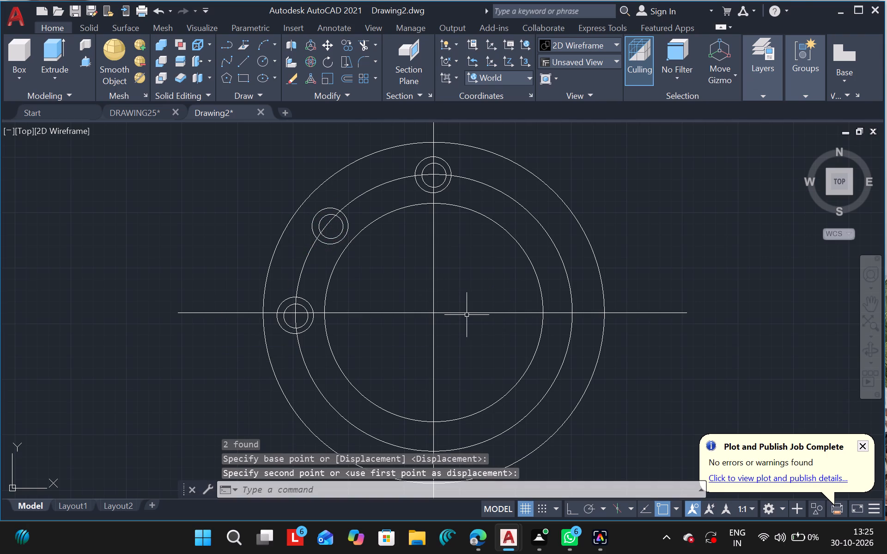
key("Escape")
Copy the top pair of hole circles to the middle circle's upper-right arc and near its right crossing with the horizontal centreline.
left_click_drag(411, 168, 470, 145)
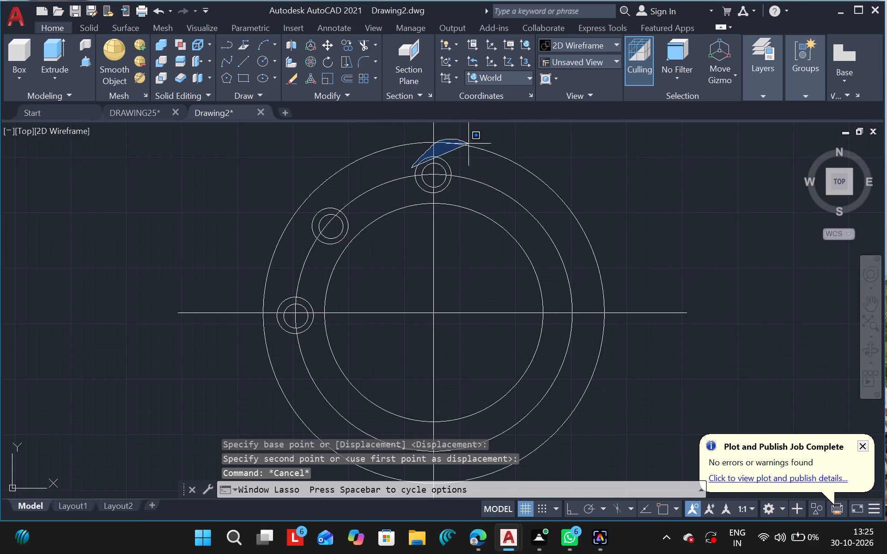
left_click_drag(470, 145, 385, 195)
key("m")
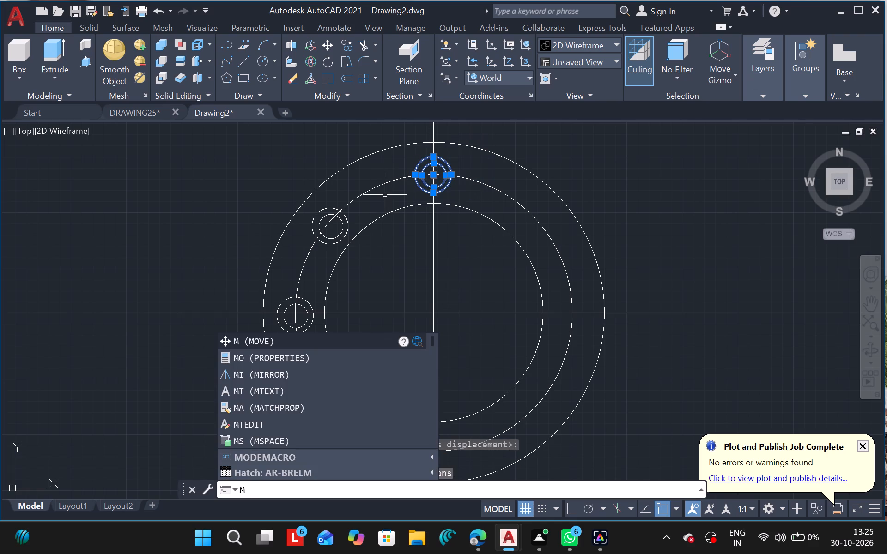
key("BackSpace")
key("c")
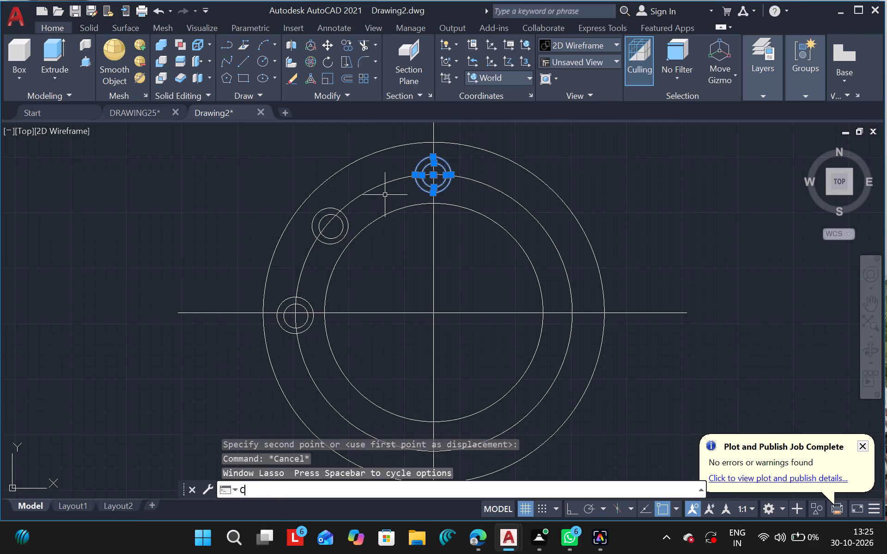
key("o")
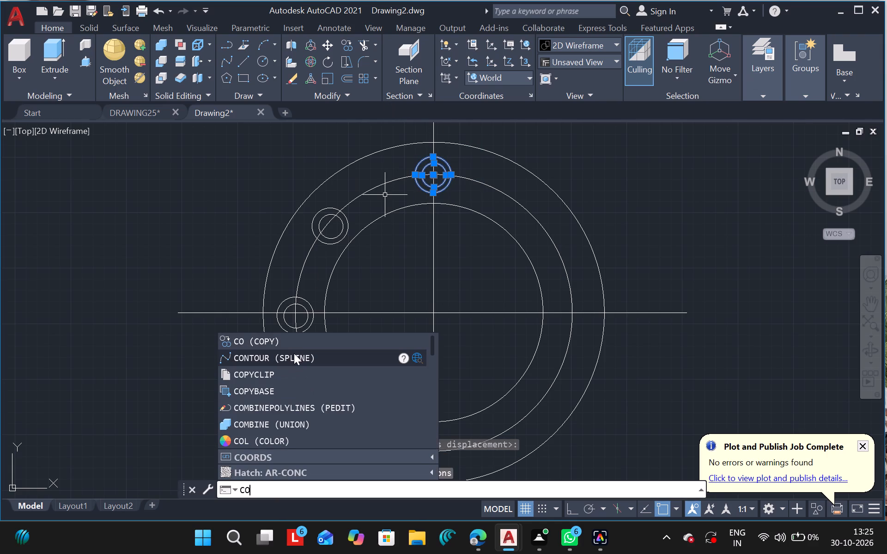
left_click(301, 344)
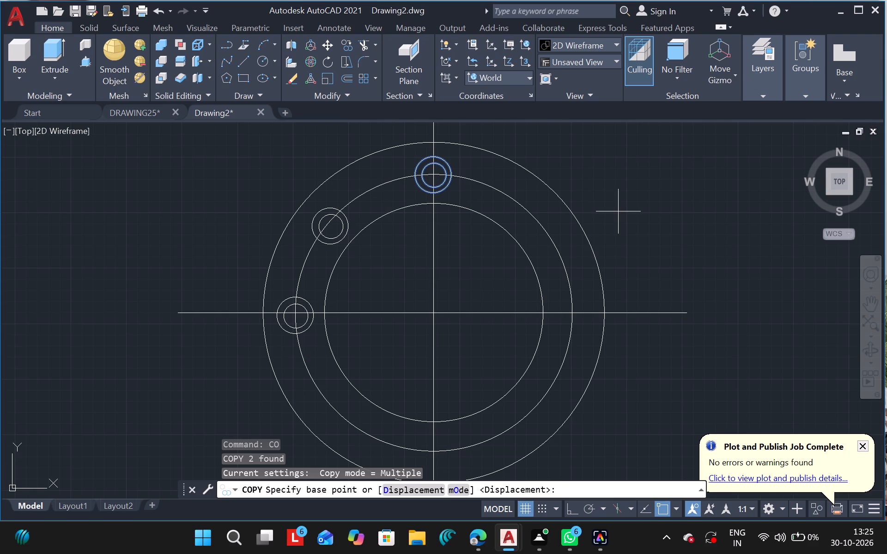
left_click_drag(667, 173, 711, 209)
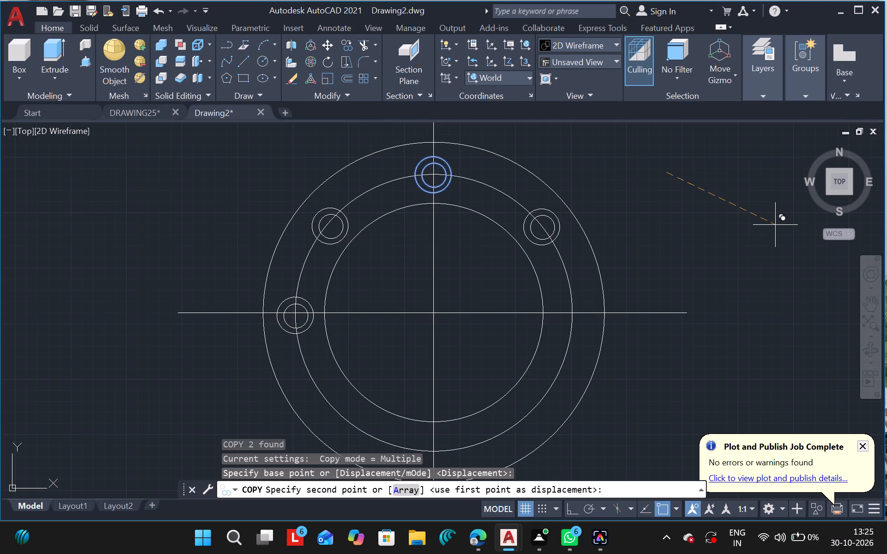
left_click_drag(775, 225, 784, 339)
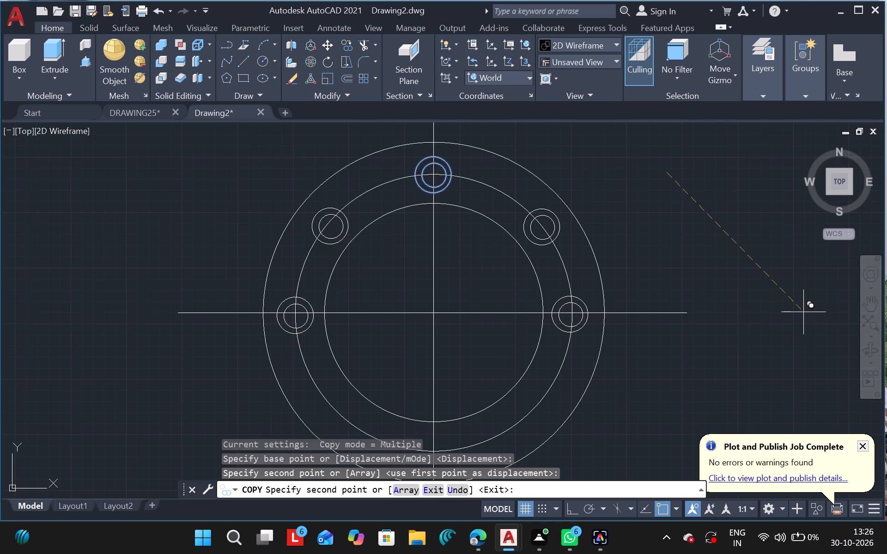
left_click_drag(803, 312, 726, 381)
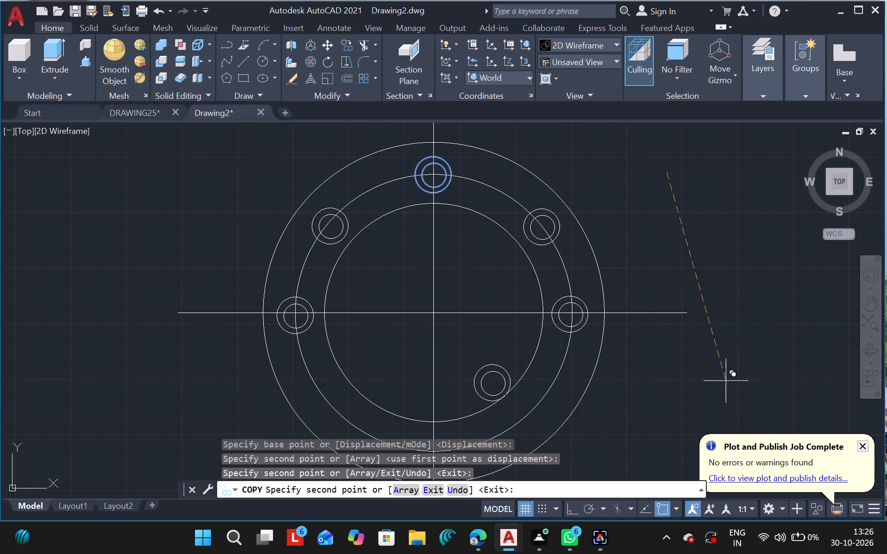
key("Escape")
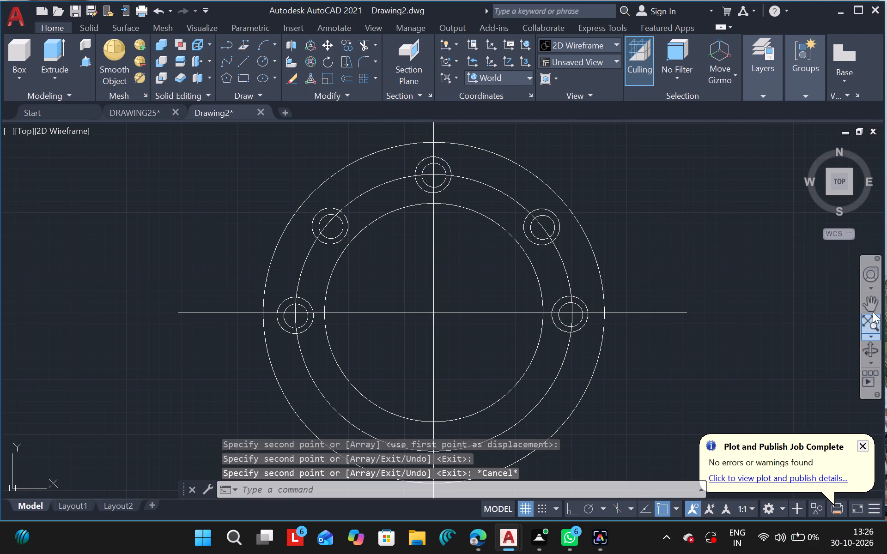
Move the right-hand pair of hole circles slightly up and outwards to centre it on the middle circle's crossing with the horizontal centreline.
left_click(868, 306)
left_click_drag(463, 335, 459, 256)
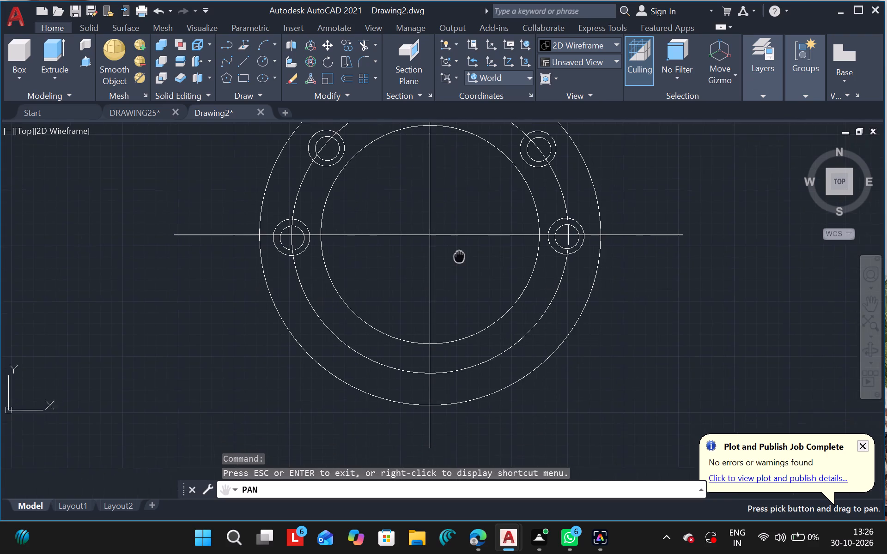
left_click_drag(459, 256, 456, 263)
key("Escape")
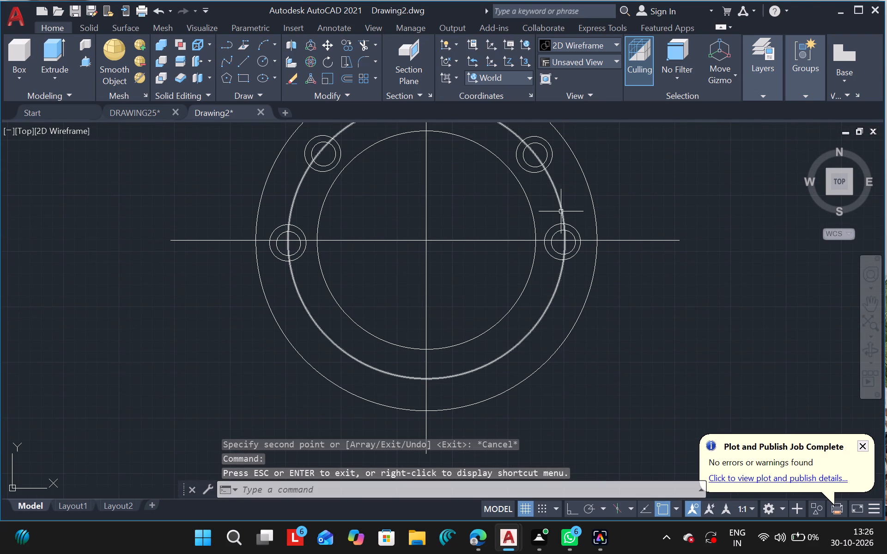
left_click_drag(542, 221, 595, 210)
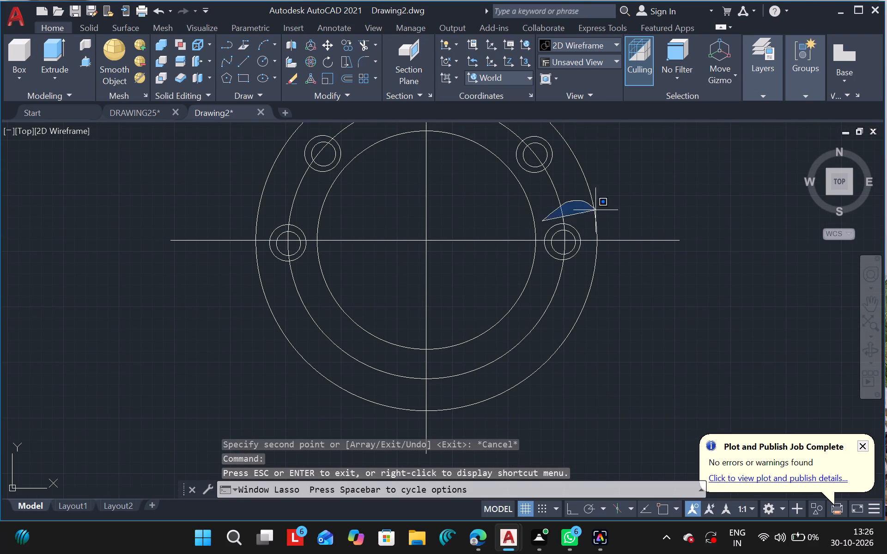
left_click_drag(595, 210, 500, 253)
type("MO")
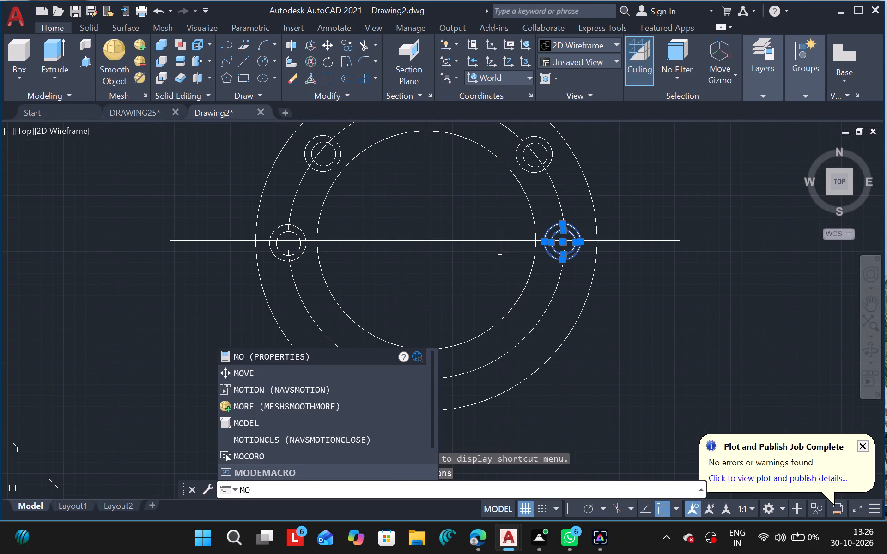
left_click(321, 367)
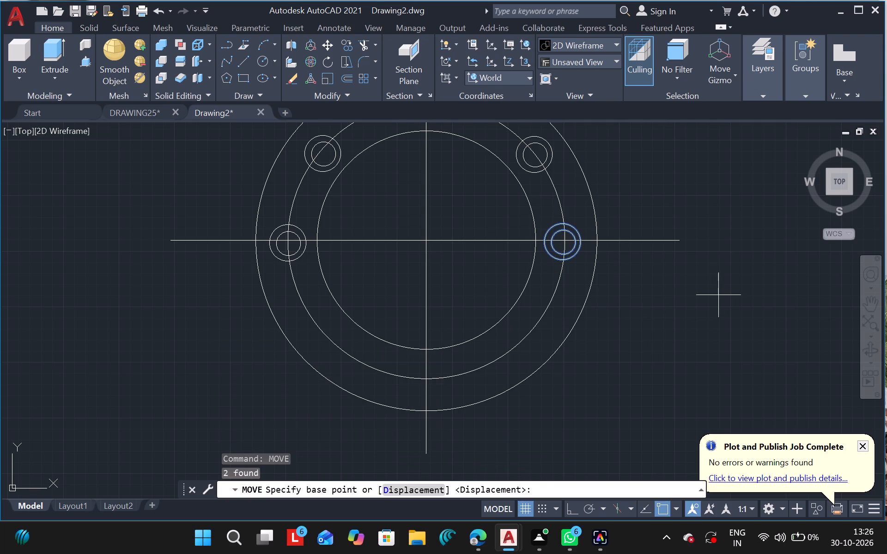
left_click(718, 296)
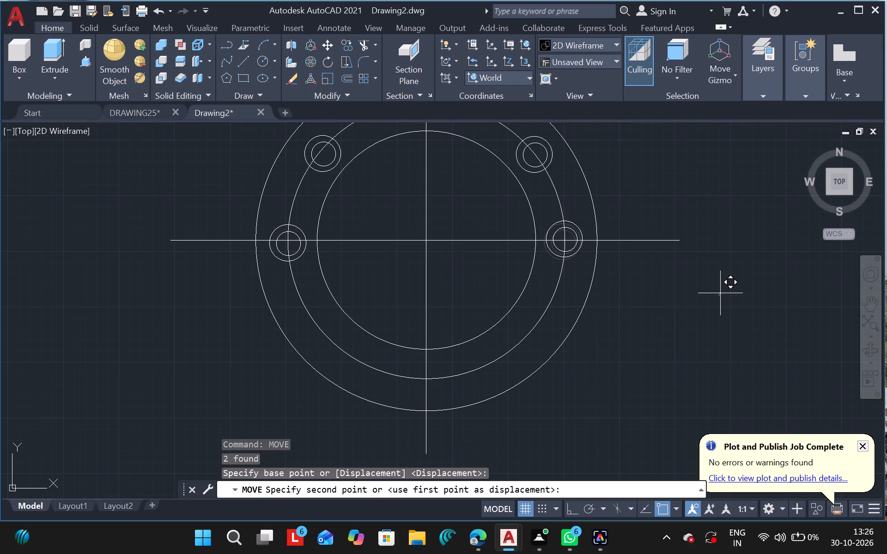
left_click(721, 293)
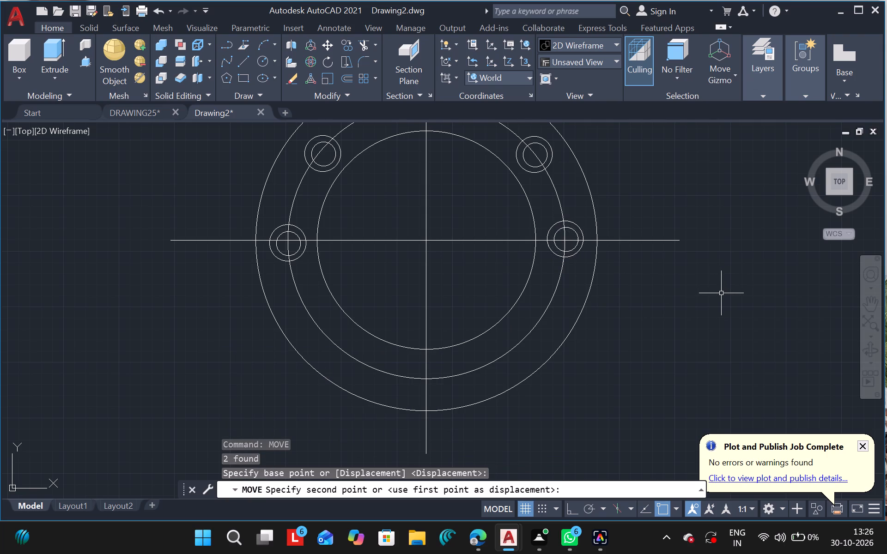
Copy the right-hand pair of hole circles to the inner circle's bottom crossing and to the middle circle's lower-left and lower-right arcs.
left_click_drag(543, 211, 488, 259)
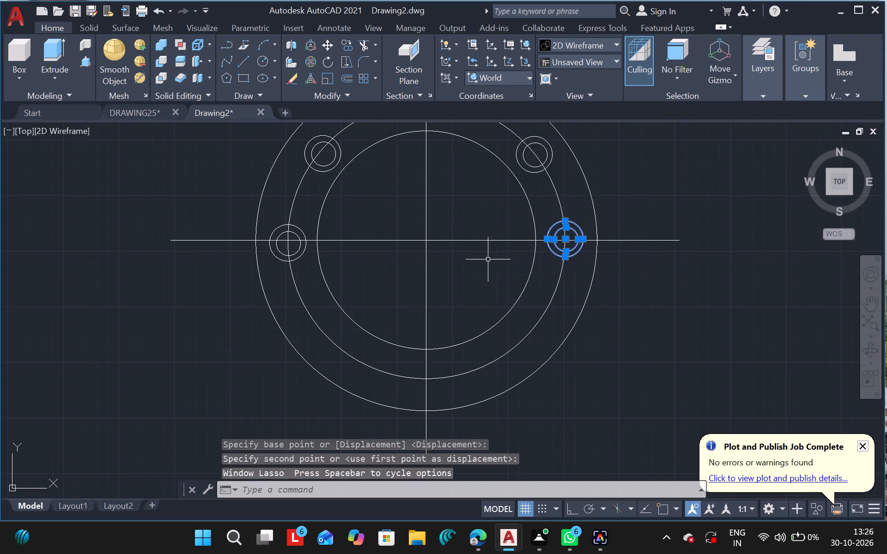
type("CO")
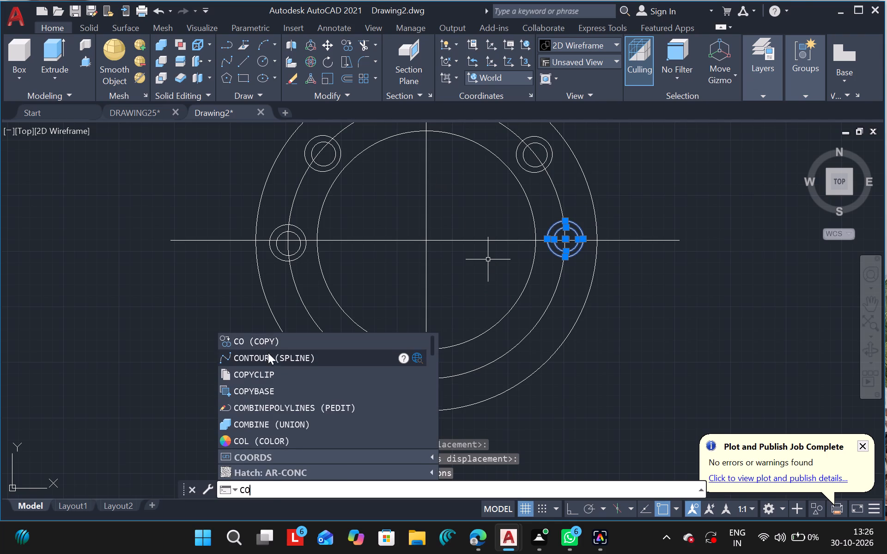
left_click(280, 343)
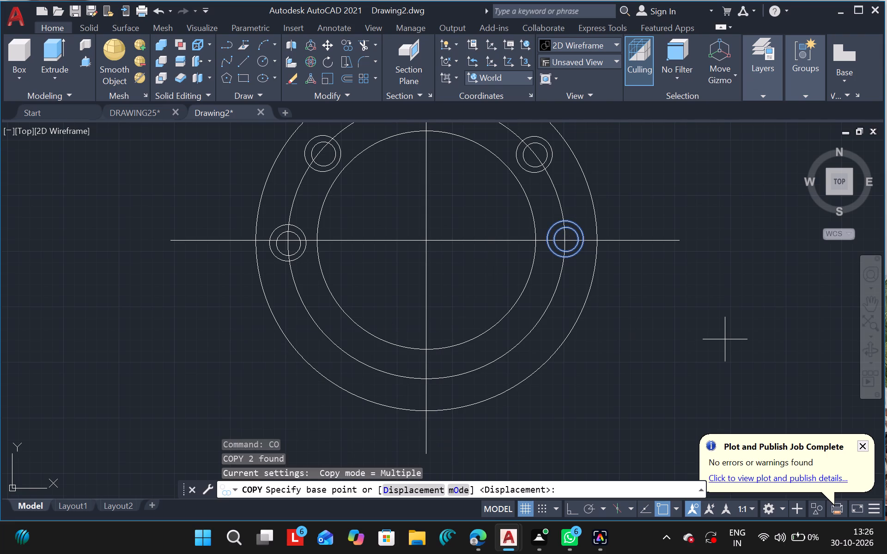
left_click_drag(725, 339, 583, 470)
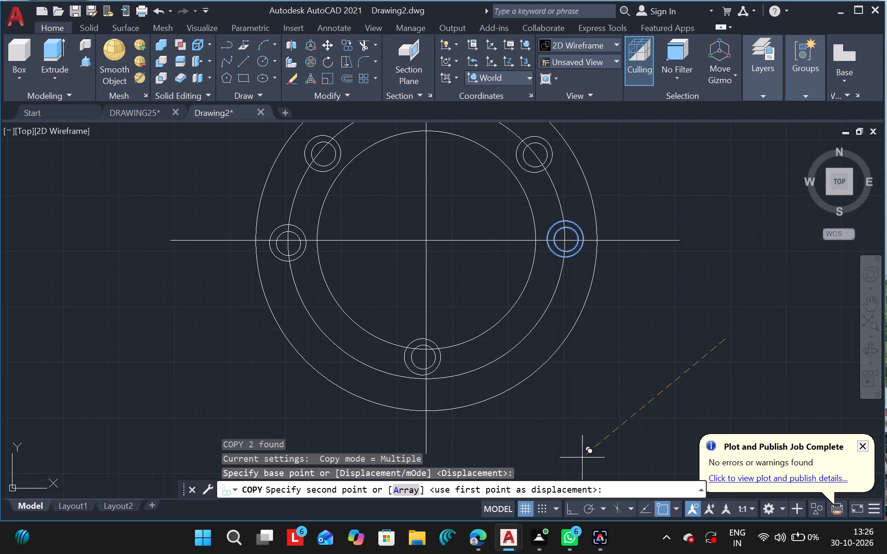
left_click(586, 450)
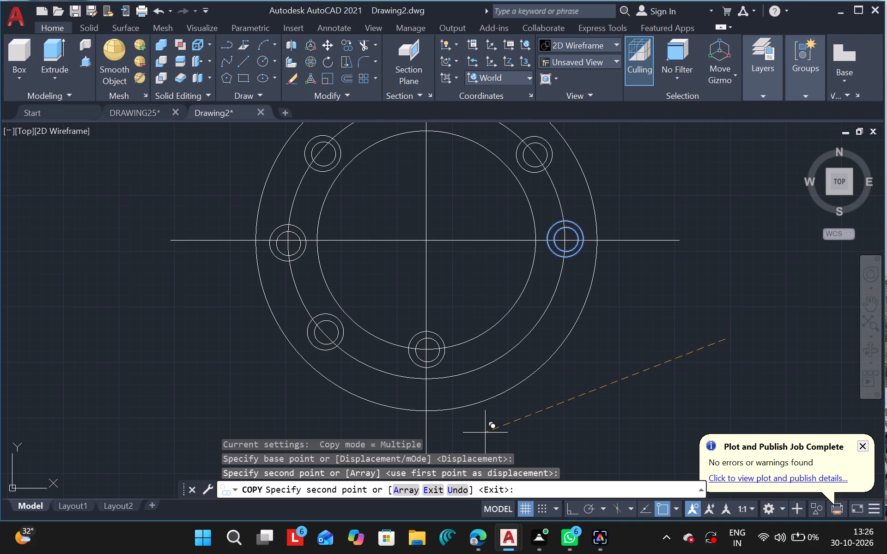
left_click(485, 433)
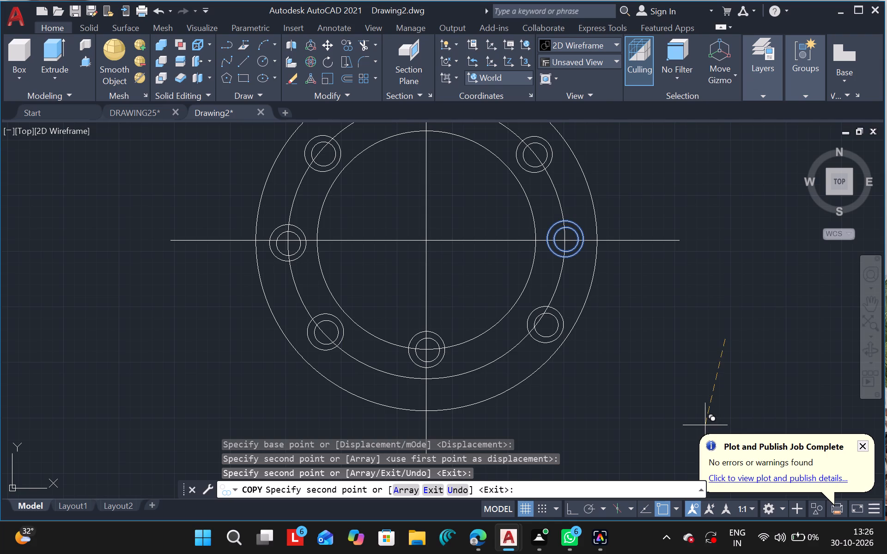
left_click(699, 427)
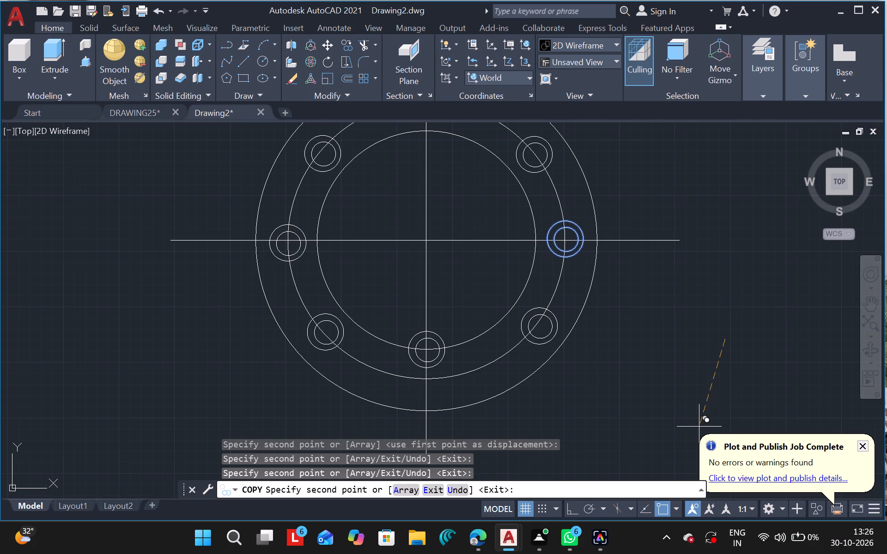
key("Escape")
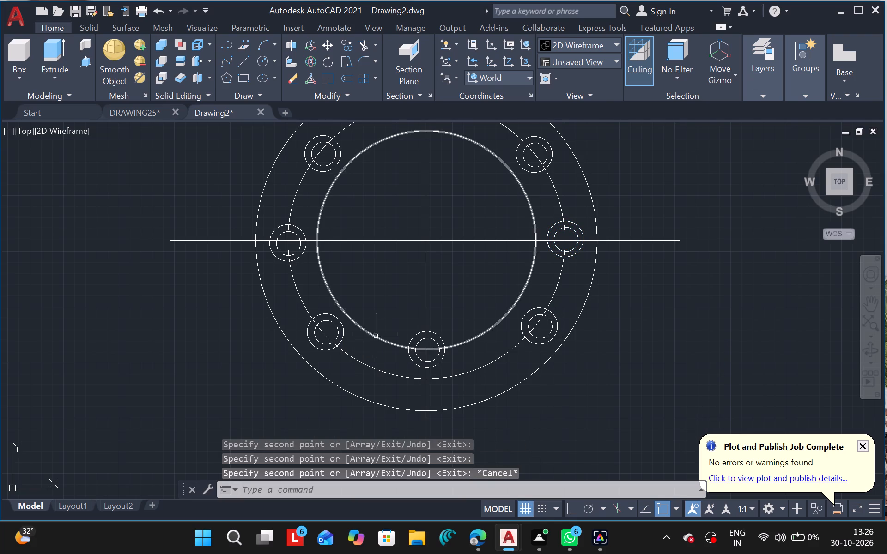
Move the pair of hole circles at the inner circle's bottom crossing straight down onto the middle circle's crossing with the vertical centreline.
left_click_drag(381, 334, 370, 383)
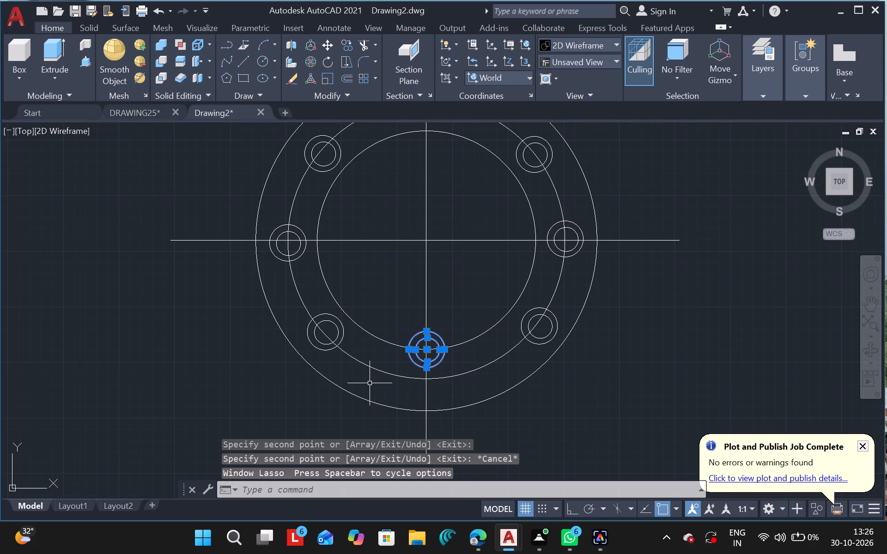
type("MO")
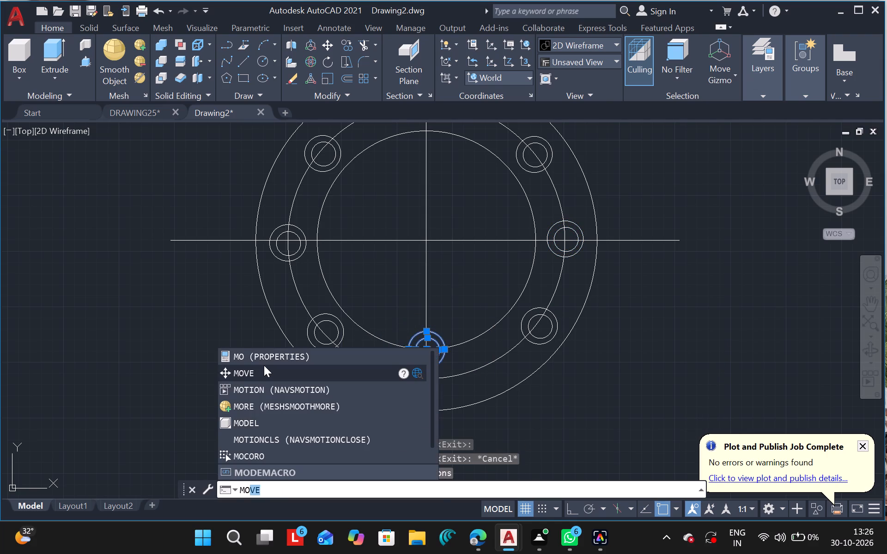
left_click(264, 365)
left_click_drag(690, 299, 689, 316)
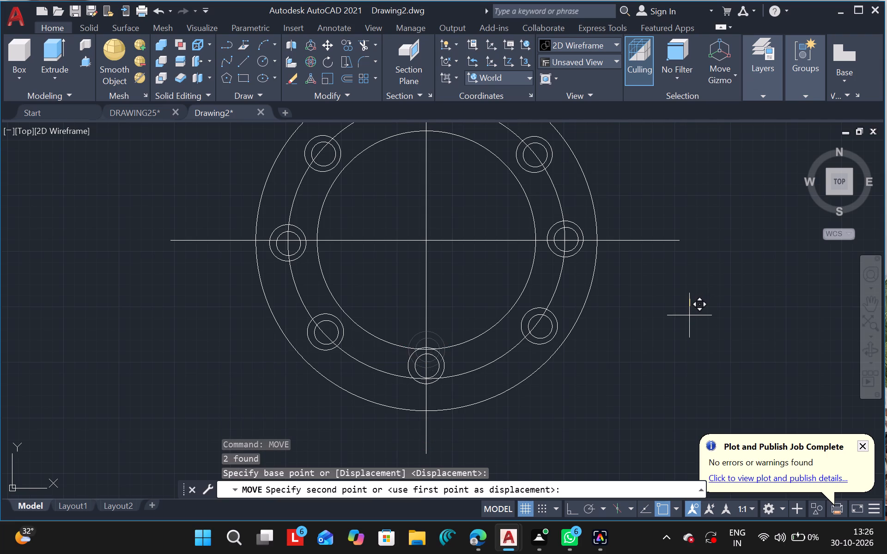
left_click_drag(689, 316, 689, 324)
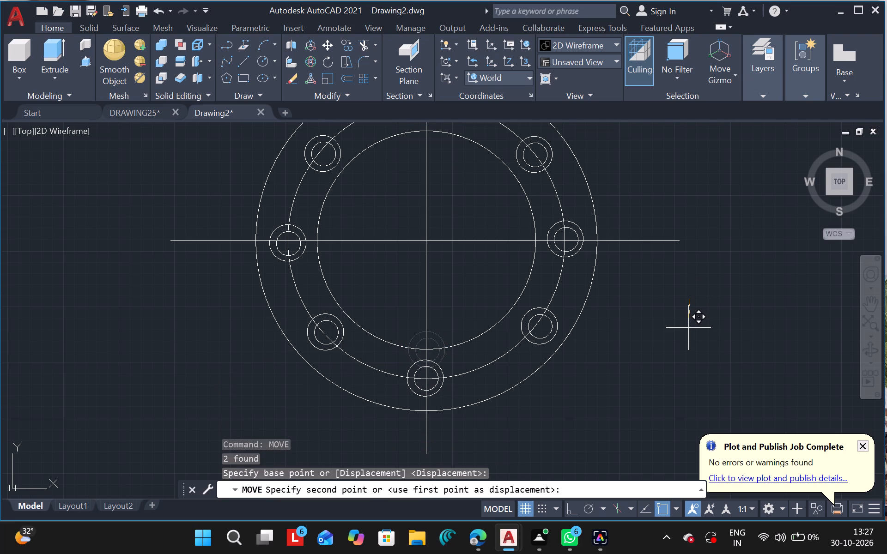
left_click(688, 328)
key("Escape")
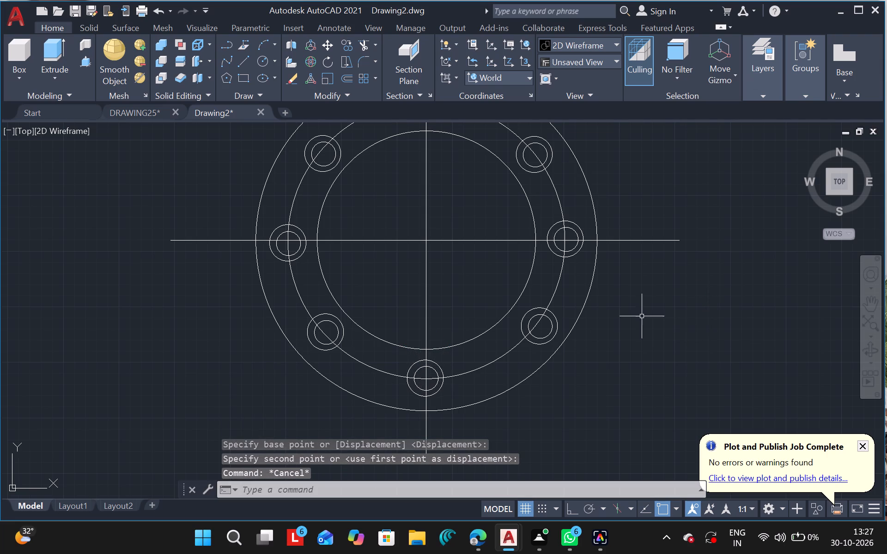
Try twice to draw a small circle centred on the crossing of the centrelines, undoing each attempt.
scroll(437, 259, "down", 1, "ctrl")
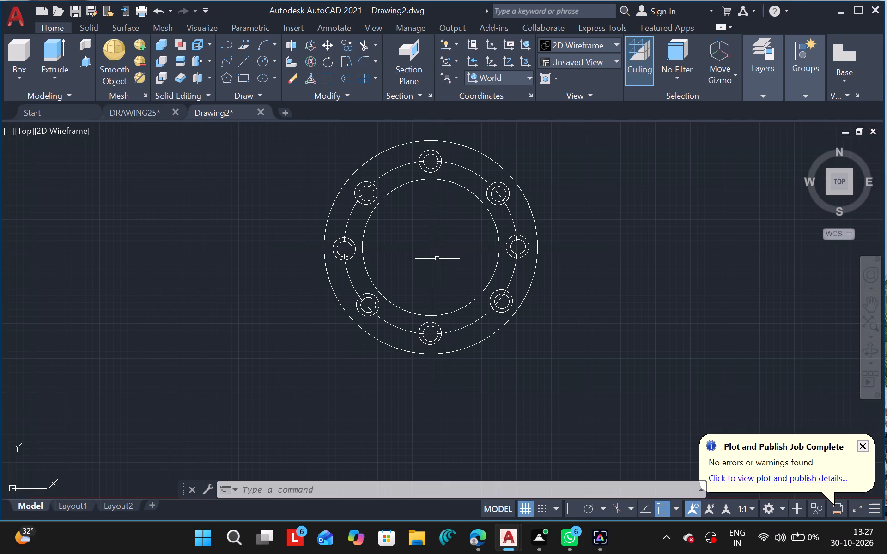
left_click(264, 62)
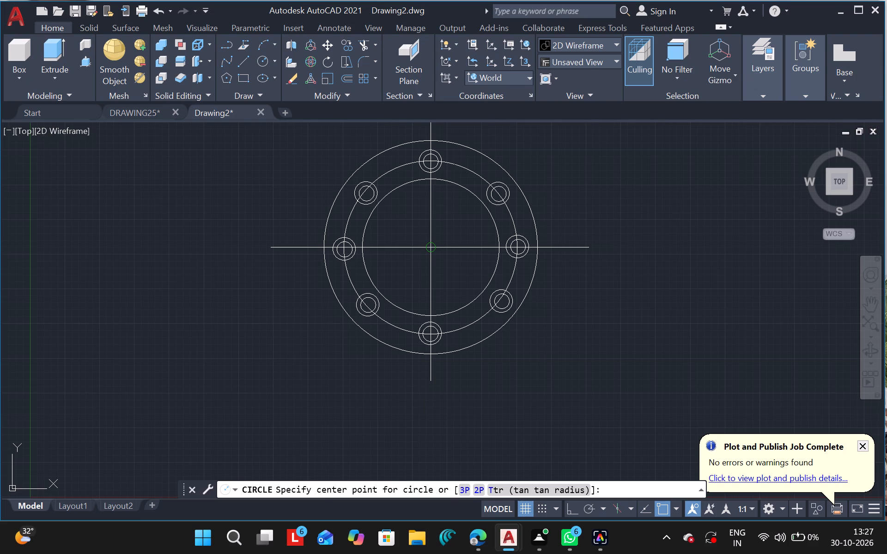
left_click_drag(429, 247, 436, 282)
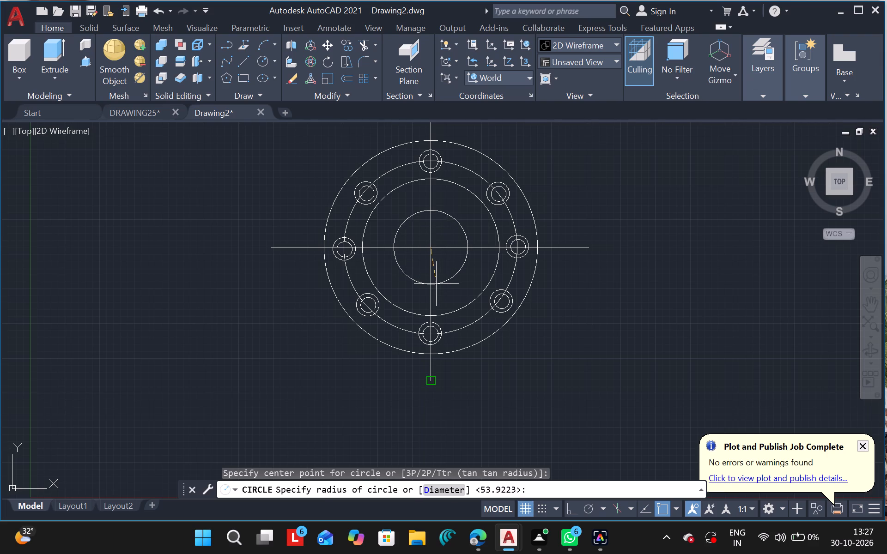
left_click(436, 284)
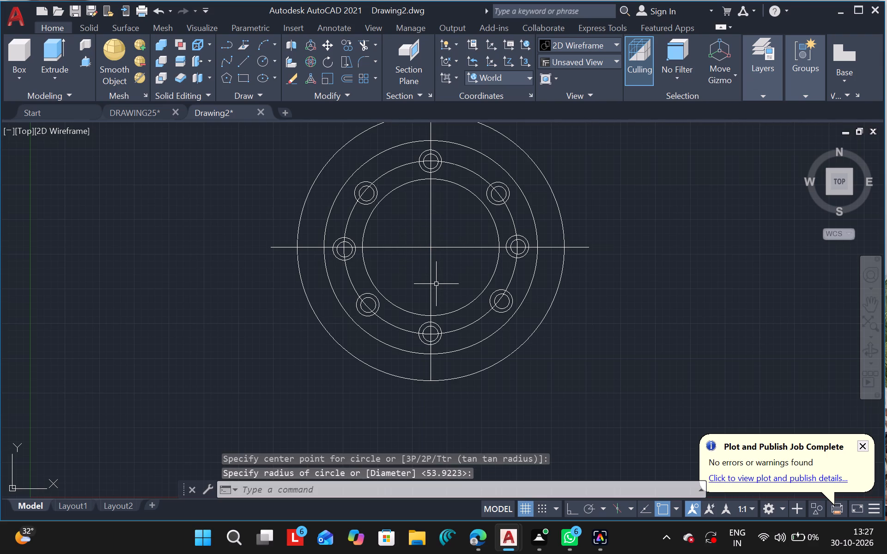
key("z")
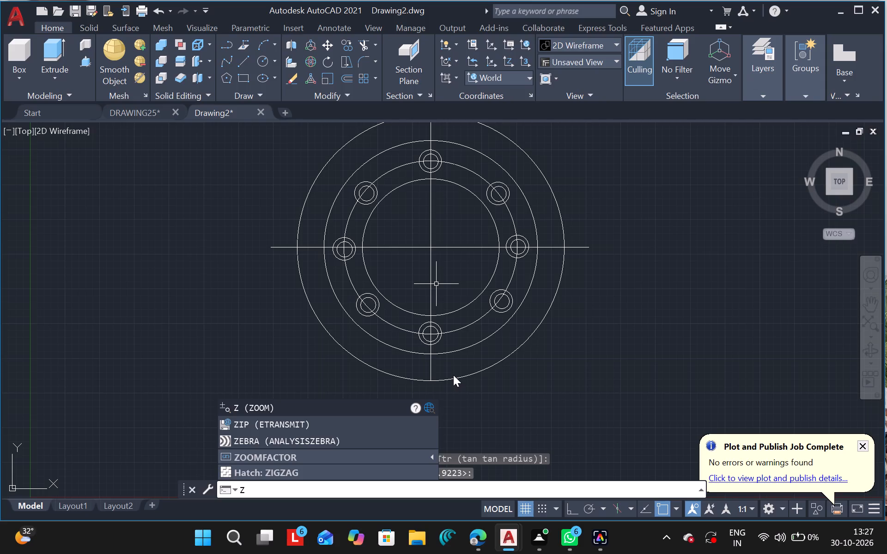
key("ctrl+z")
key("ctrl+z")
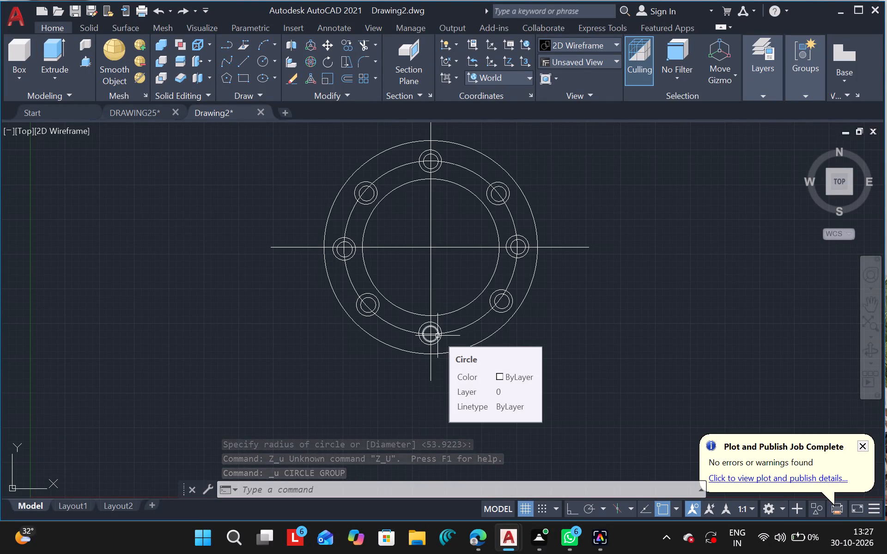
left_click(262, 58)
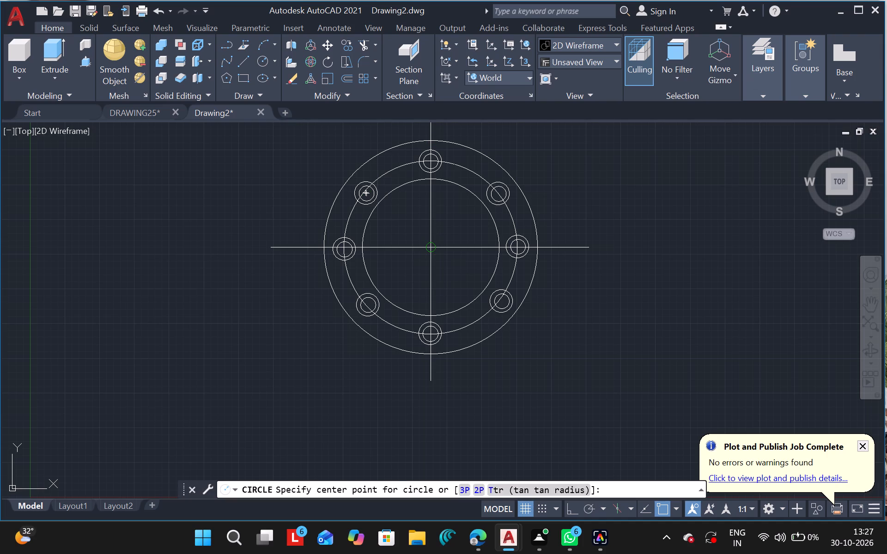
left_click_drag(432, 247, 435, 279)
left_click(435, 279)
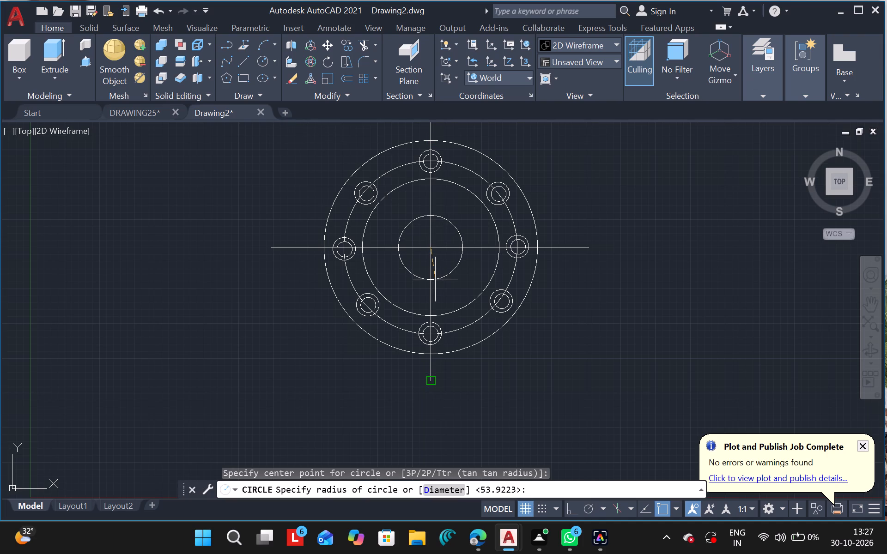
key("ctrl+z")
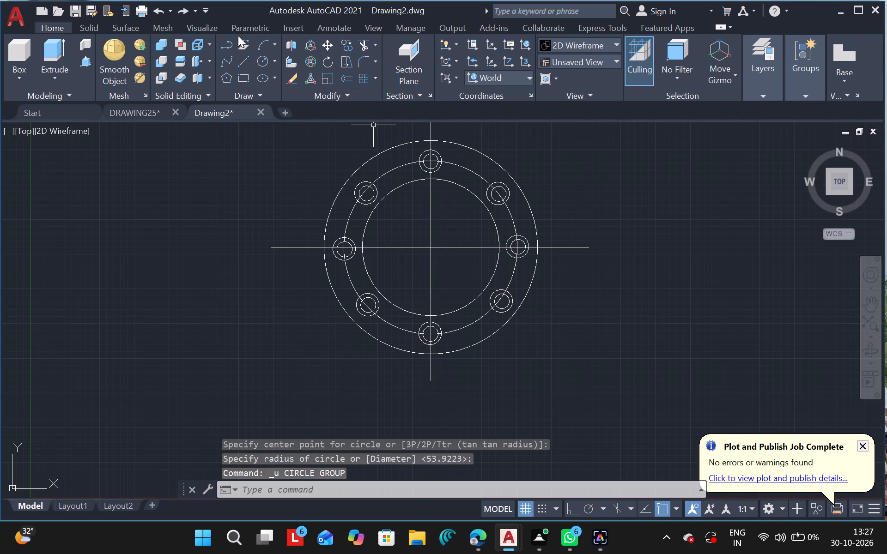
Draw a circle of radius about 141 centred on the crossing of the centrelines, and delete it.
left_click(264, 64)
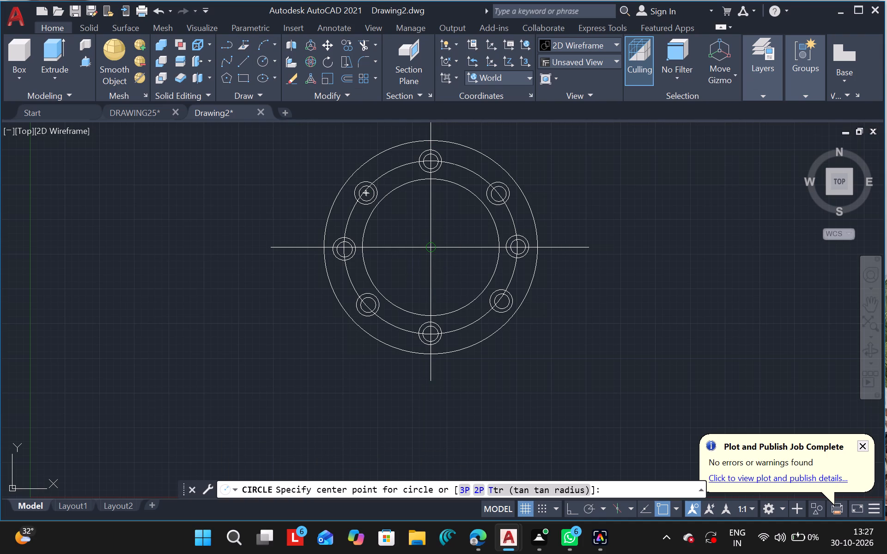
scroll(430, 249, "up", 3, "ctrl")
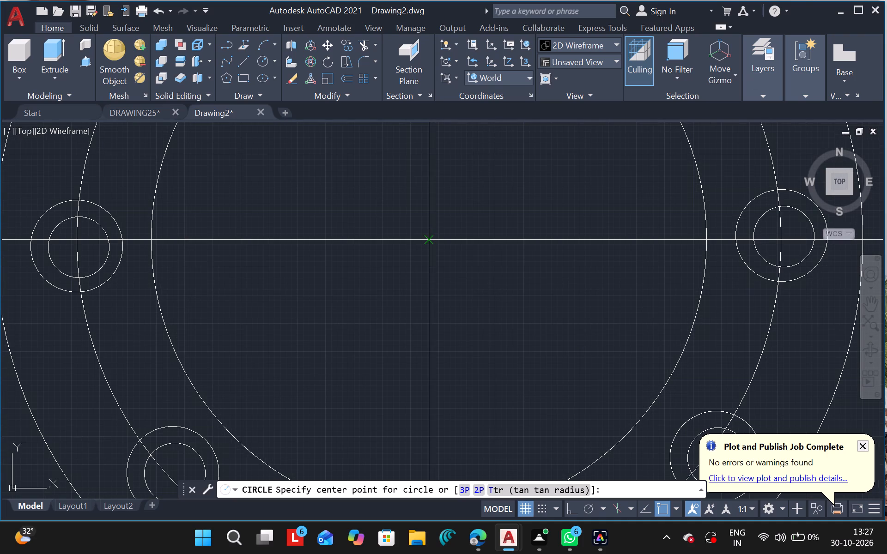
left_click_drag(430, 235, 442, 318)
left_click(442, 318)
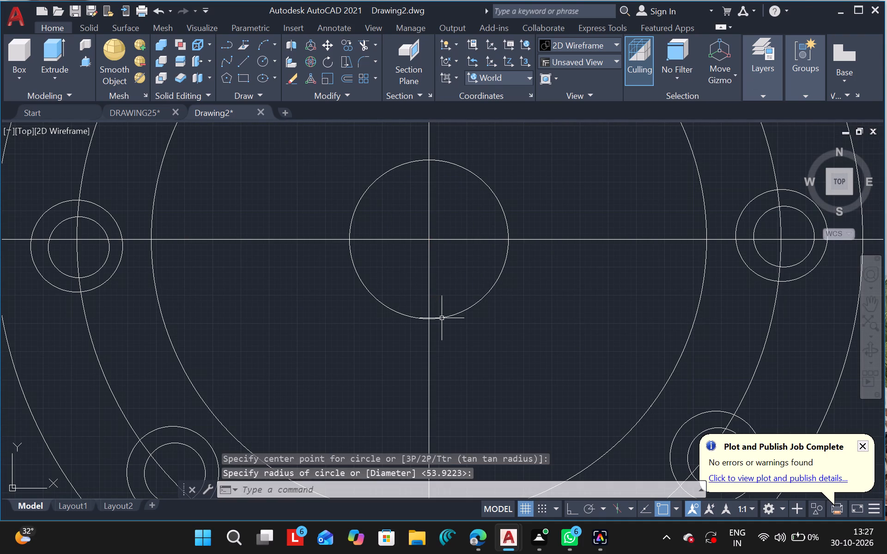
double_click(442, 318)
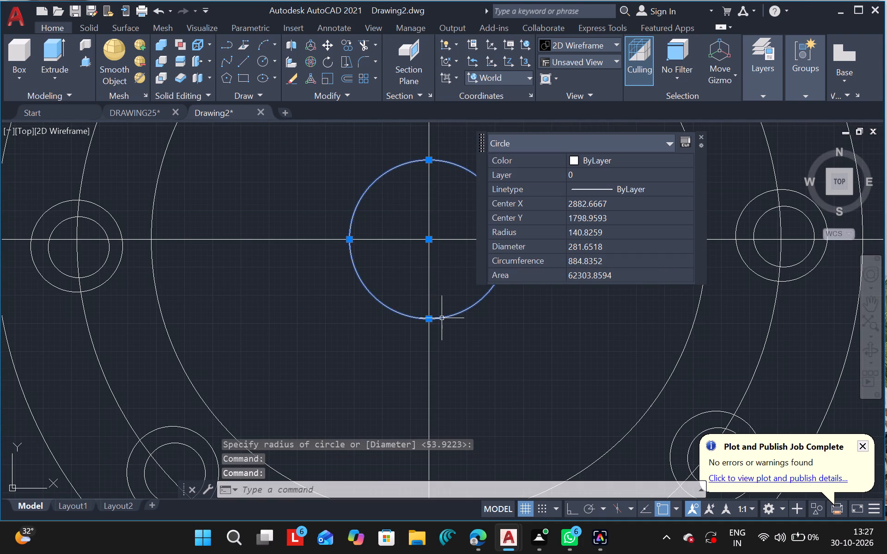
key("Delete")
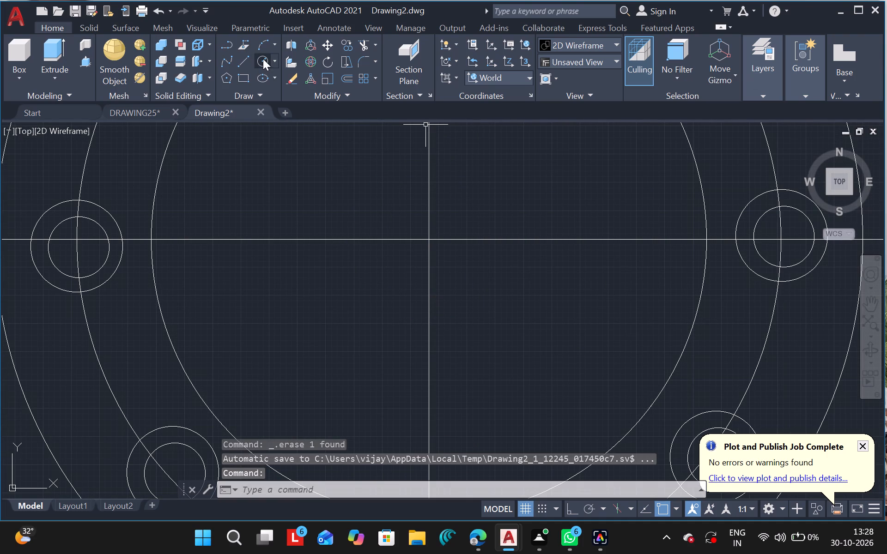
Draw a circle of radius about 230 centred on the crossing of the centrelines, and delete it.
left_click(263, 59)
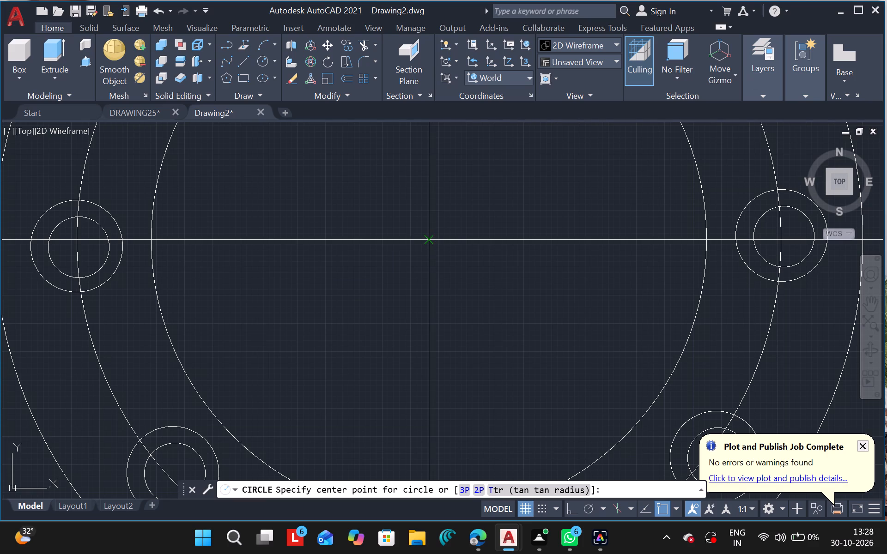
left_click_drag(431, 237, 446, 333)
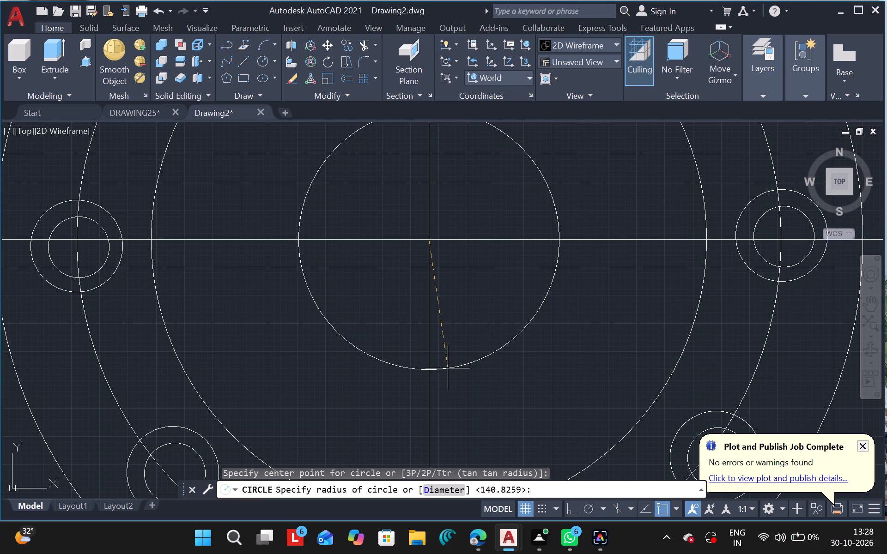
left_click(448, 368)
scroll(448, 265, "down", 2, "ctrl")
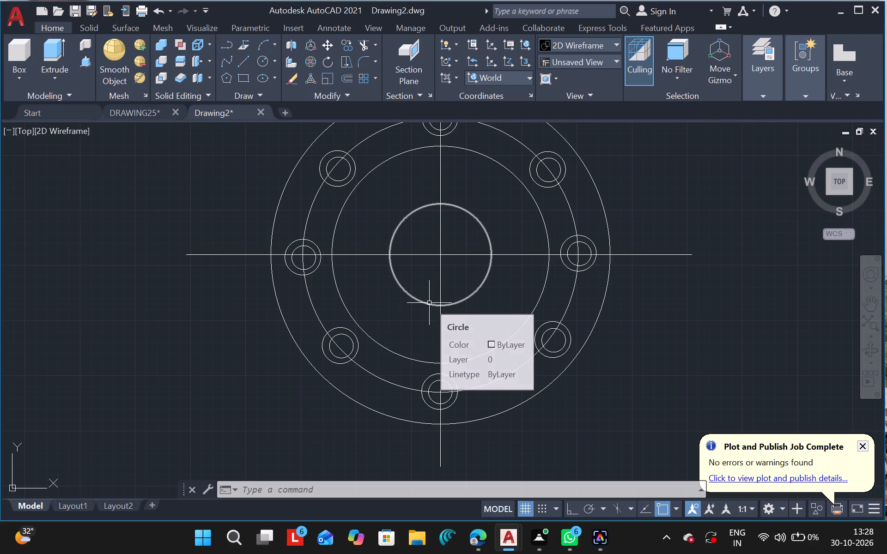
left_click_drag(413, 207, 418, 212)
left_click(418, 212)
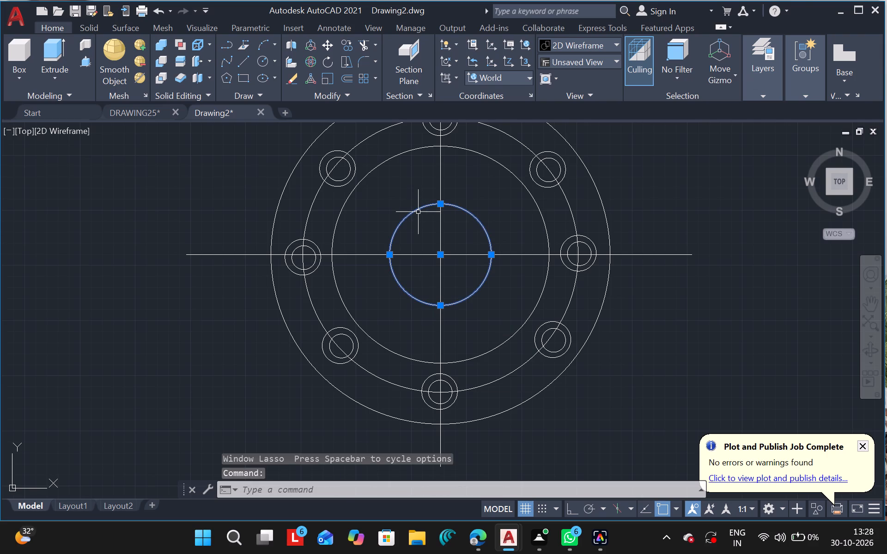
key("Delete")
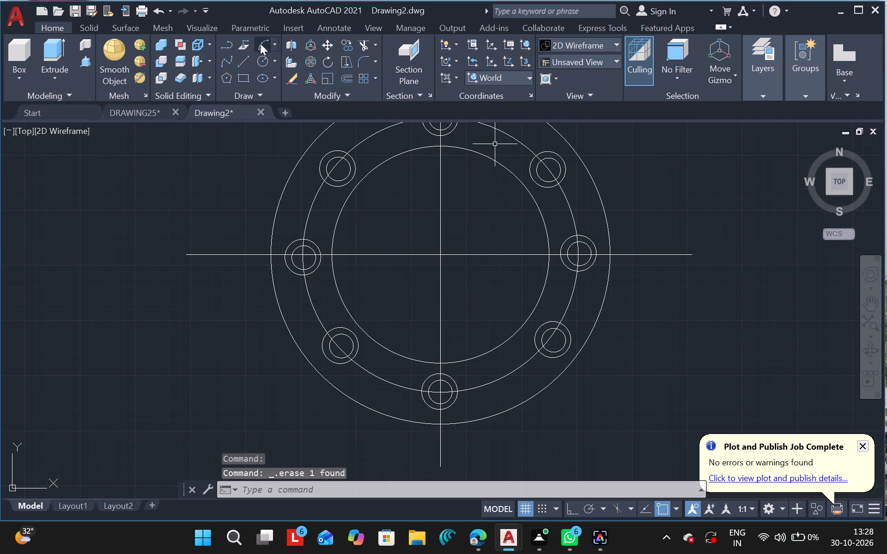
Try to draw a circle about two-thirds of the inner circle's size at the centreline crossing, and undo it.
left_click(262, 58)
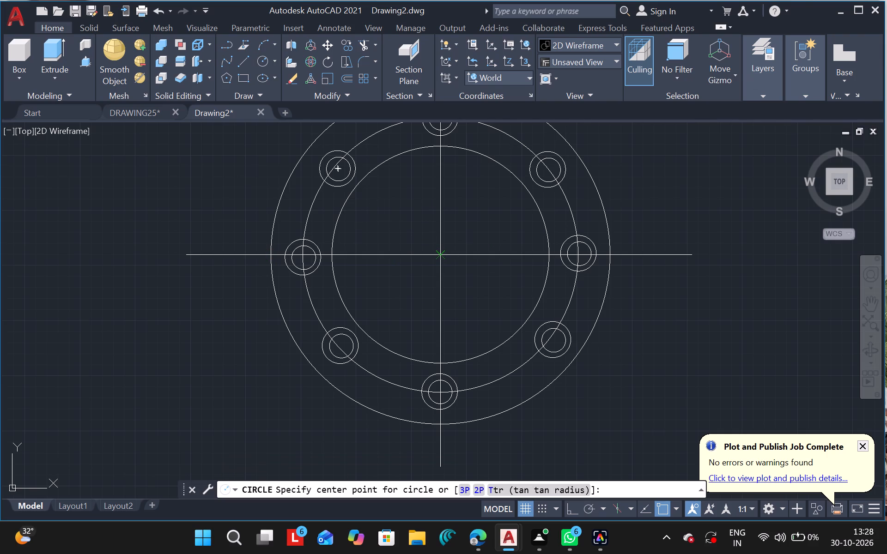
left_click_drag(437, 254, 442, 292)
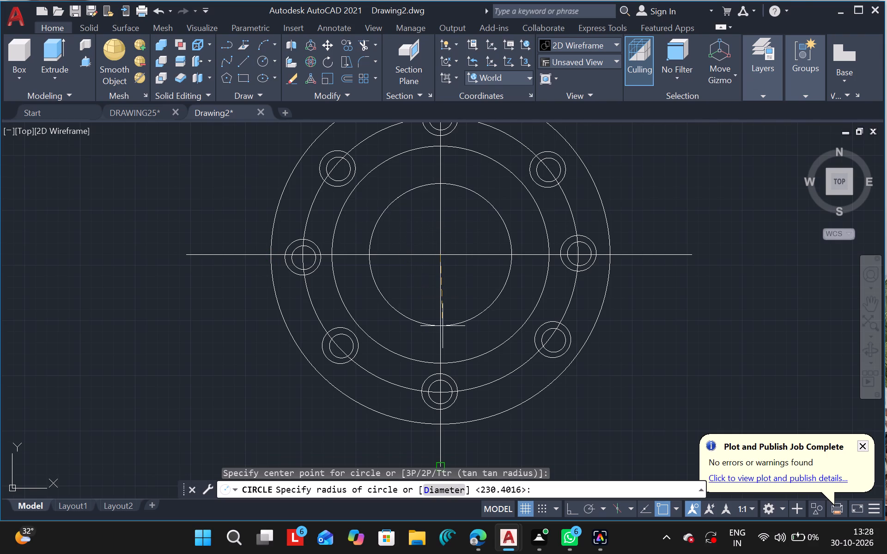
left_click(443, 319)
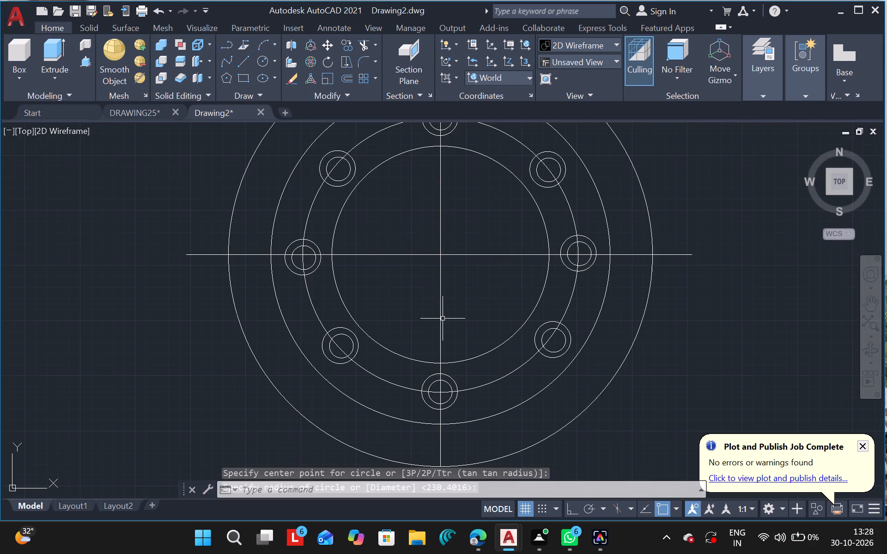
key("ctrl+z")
Draw a circle centred on the crossing of the centrelines, slightly more than half the inner circle's diameter.
scroll(428, 258, "up", 2, "ctrl")
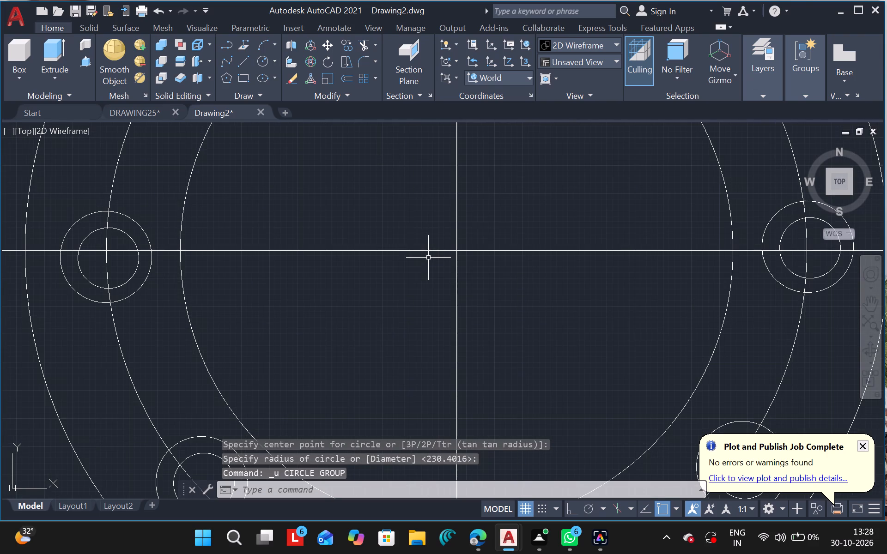
left_click(262, 63)
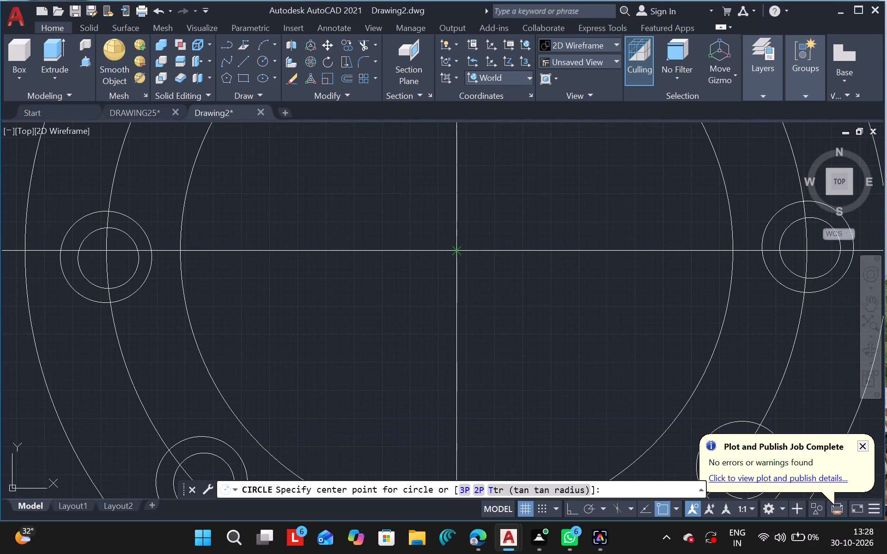
left_click_drag(459, 254, 467, 296)
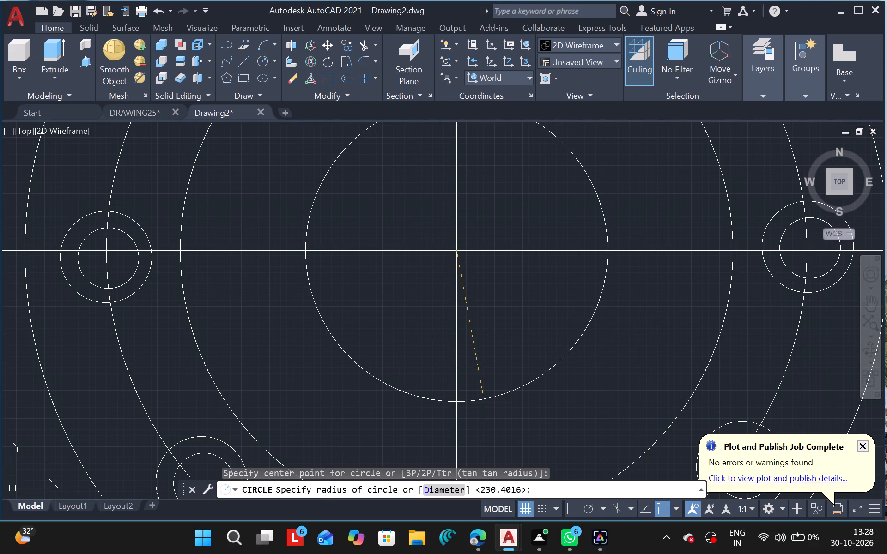
left_click(484, 399)
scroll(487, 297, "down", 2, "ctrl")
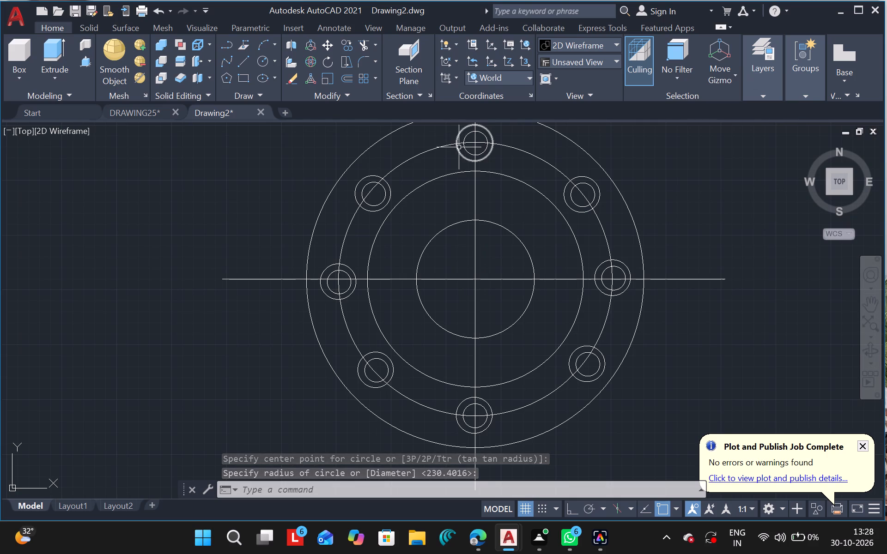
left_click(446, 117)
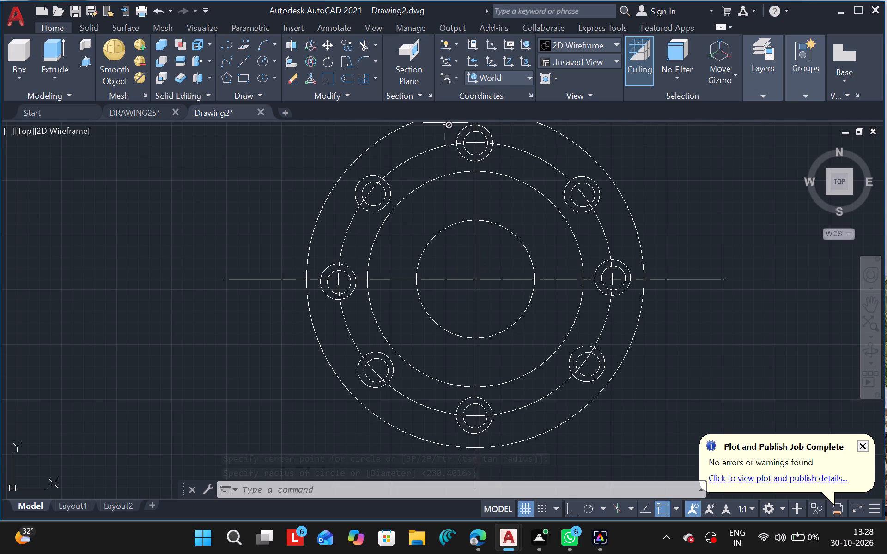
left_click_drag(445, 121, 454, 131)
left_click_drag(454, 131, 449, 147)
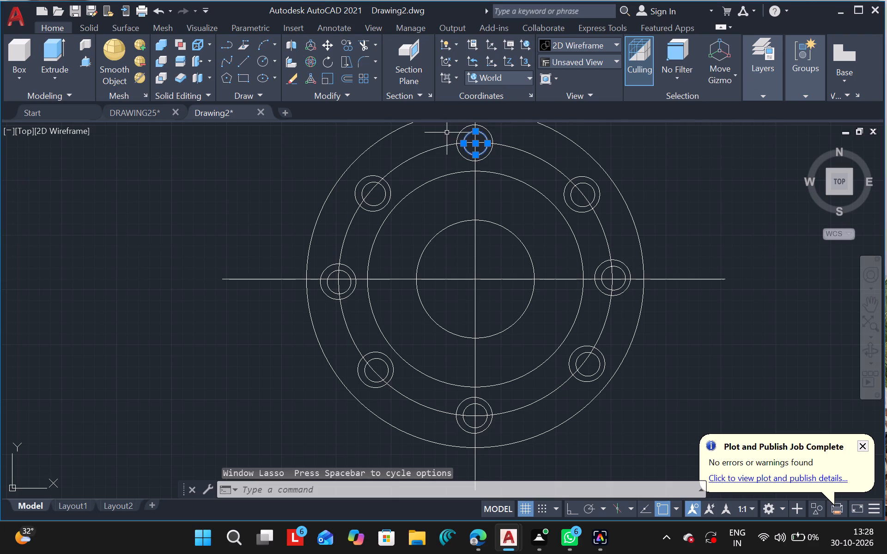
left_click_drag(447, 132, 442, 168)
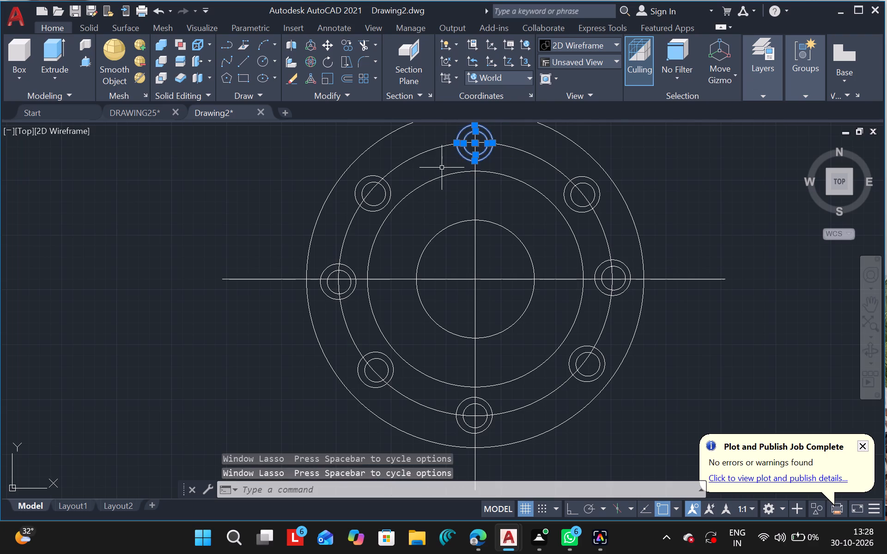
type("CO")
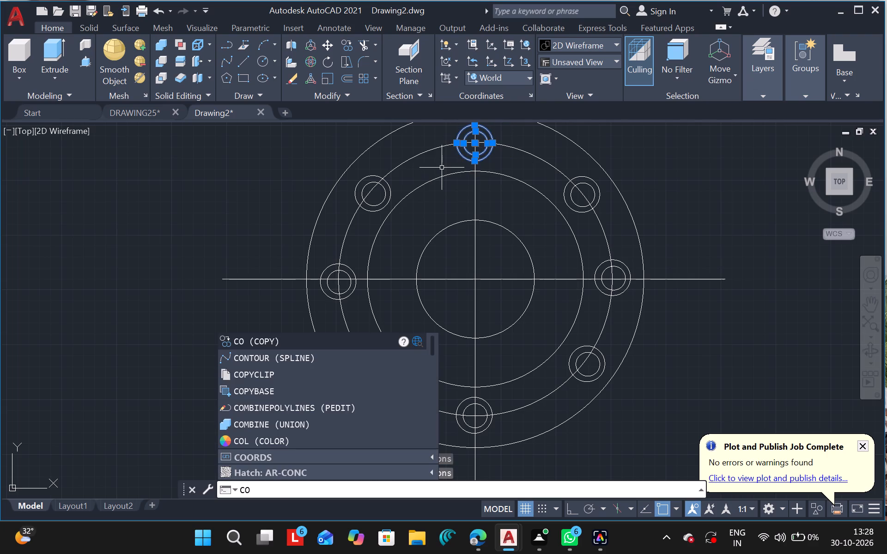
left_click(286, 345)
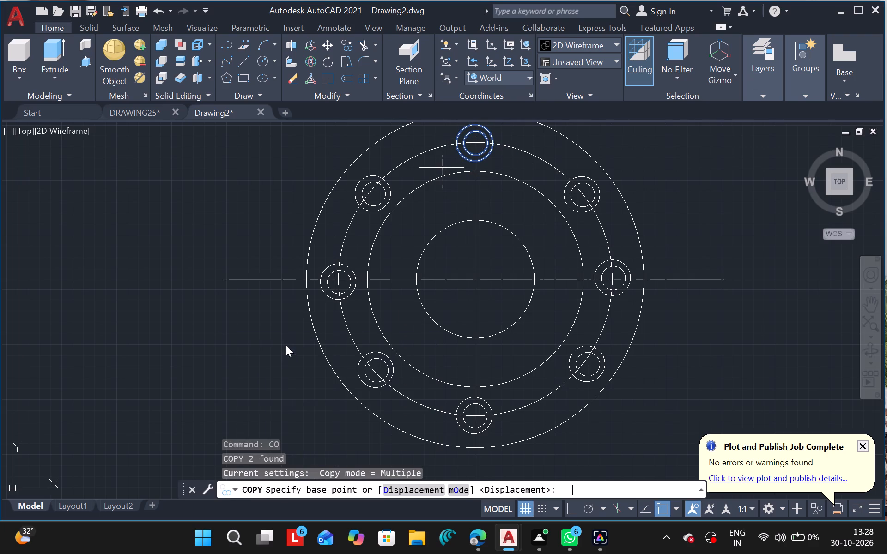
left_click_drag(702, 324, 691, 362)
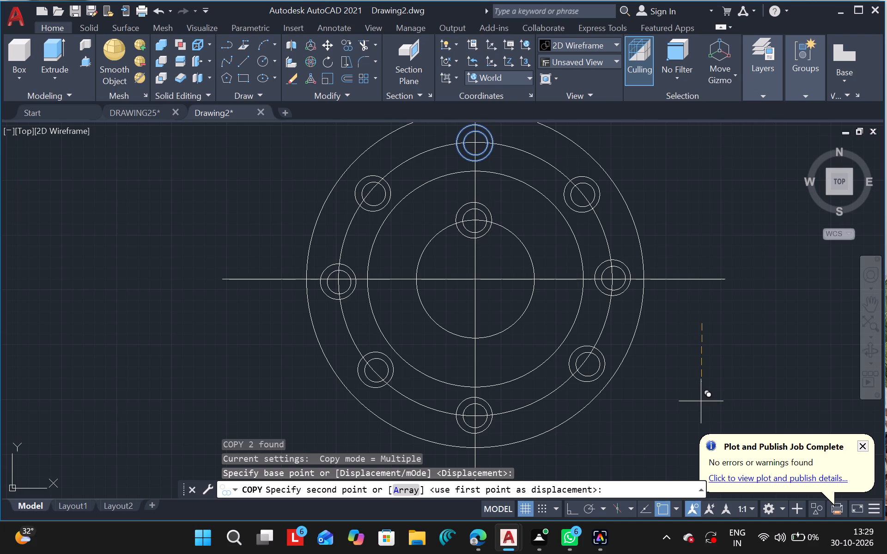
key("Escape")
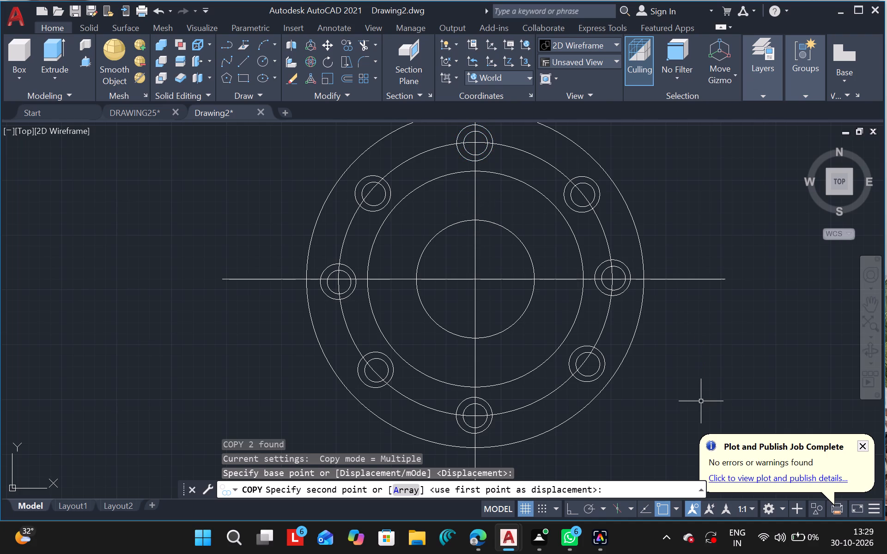
Delete the circle inside the inner circle, slightly more than half its diameter, centred on the crossing of the centrelines.
left_click_drag(532, 298, 595, 311)
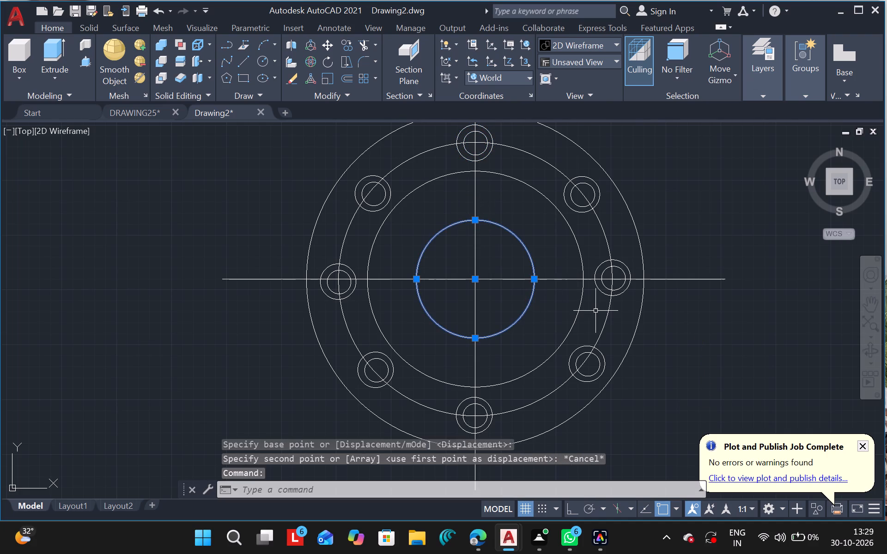
key("Delete")
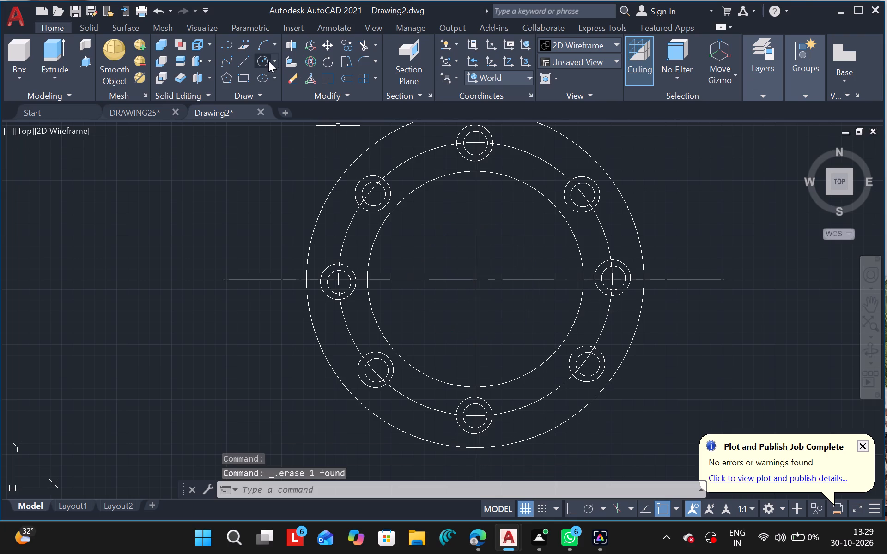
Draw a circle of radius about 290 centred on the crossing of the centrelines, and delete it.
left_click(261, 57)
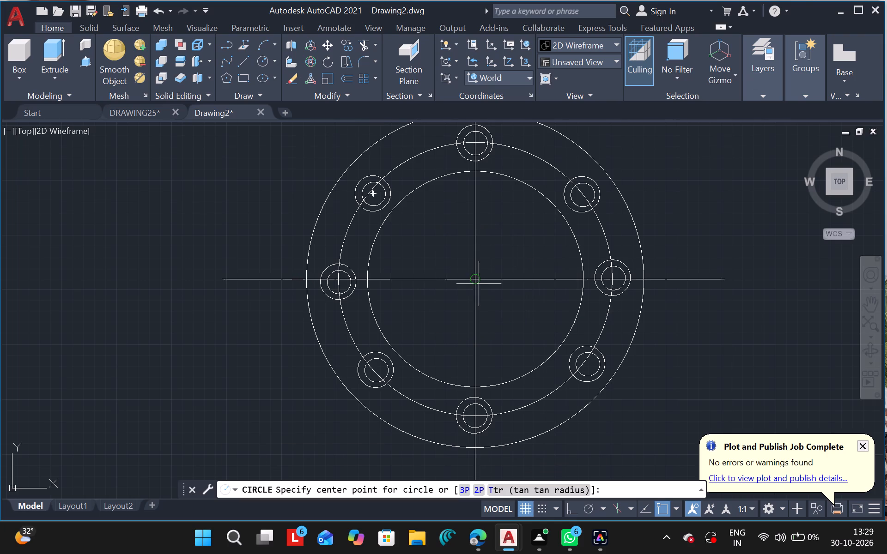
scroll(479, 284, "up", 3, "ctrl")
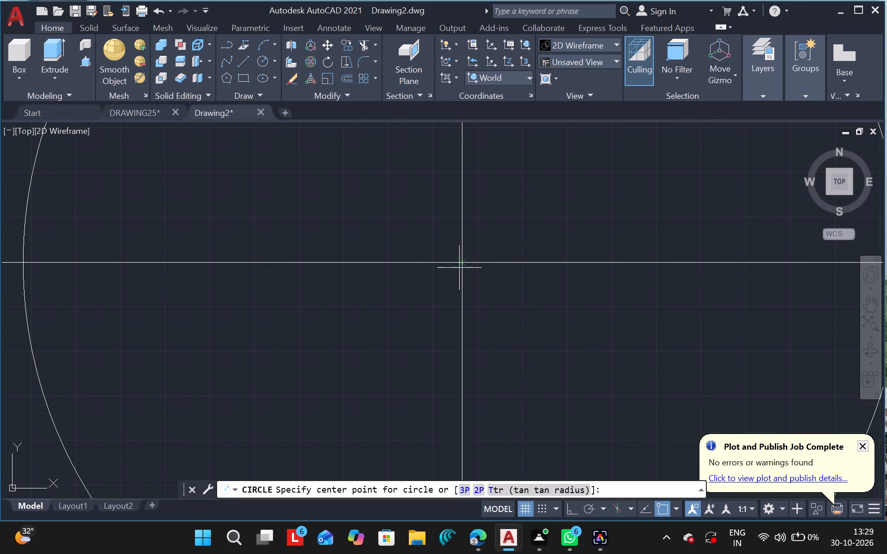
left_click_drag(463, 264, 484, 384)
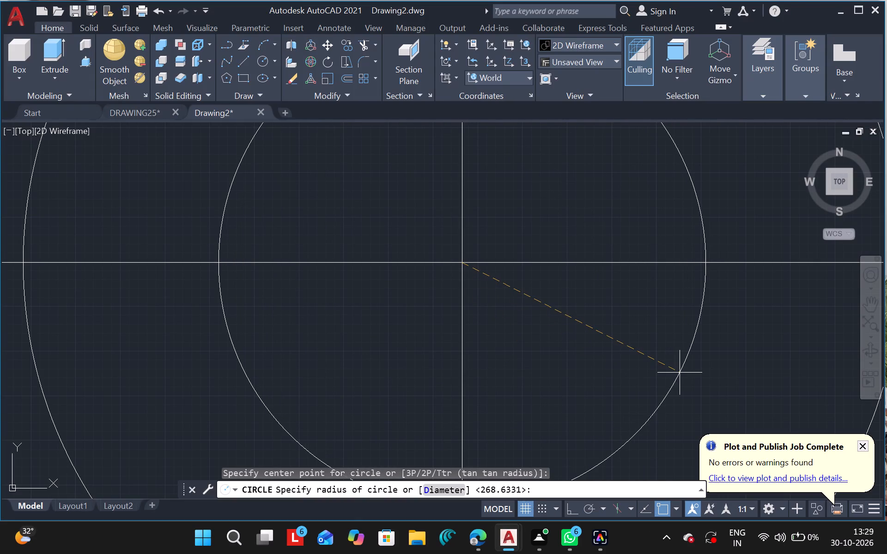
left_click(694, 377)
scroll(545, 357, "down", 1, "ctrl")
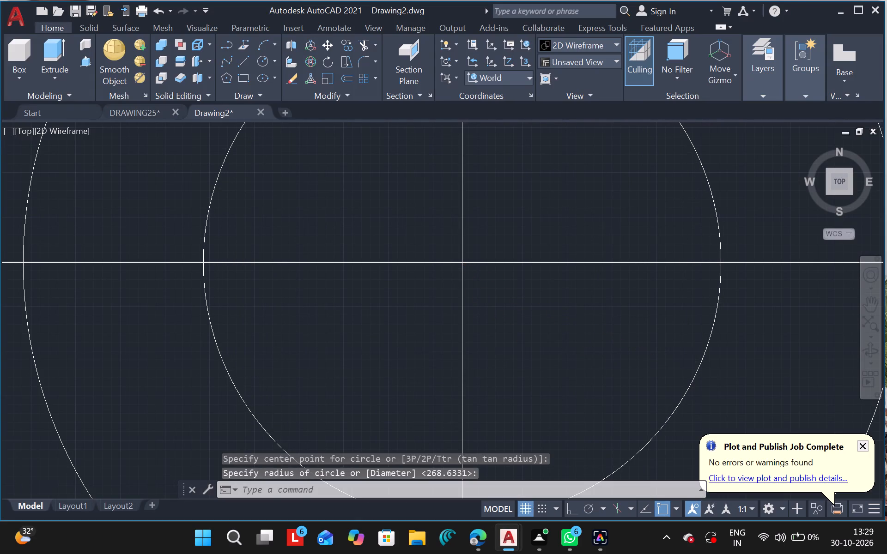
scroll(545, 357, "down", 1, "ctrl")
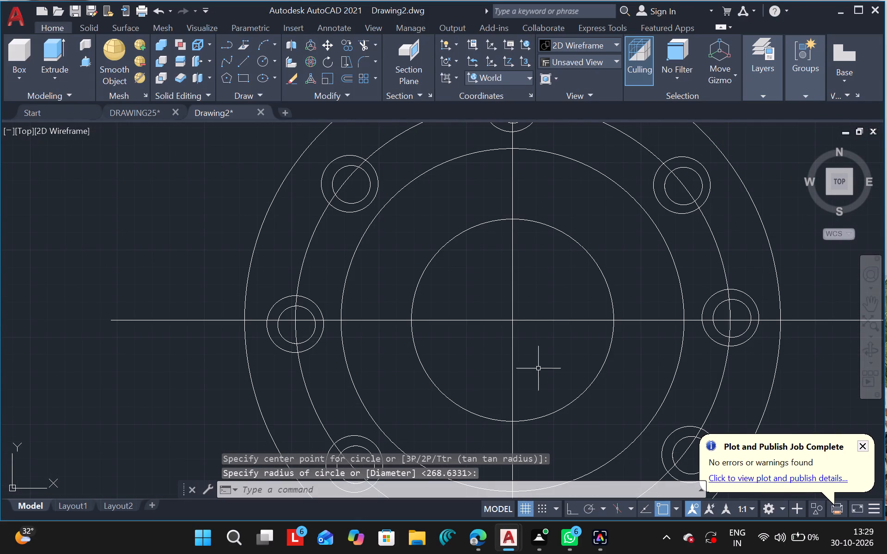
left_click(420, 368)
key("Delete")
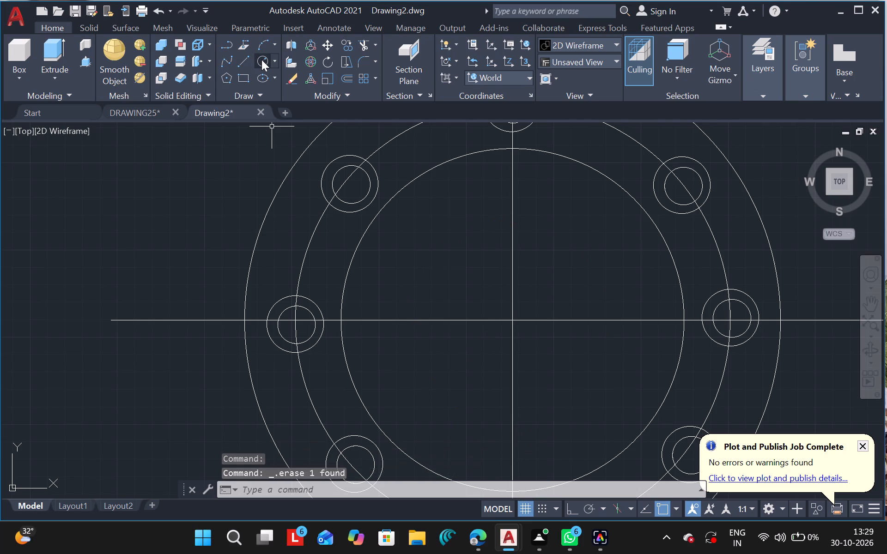
Draw a circle centred on the crossing of the centrelines, about four-fifths of the inner circle's diameter.
left_click_drag(261, 60, 372, 223)
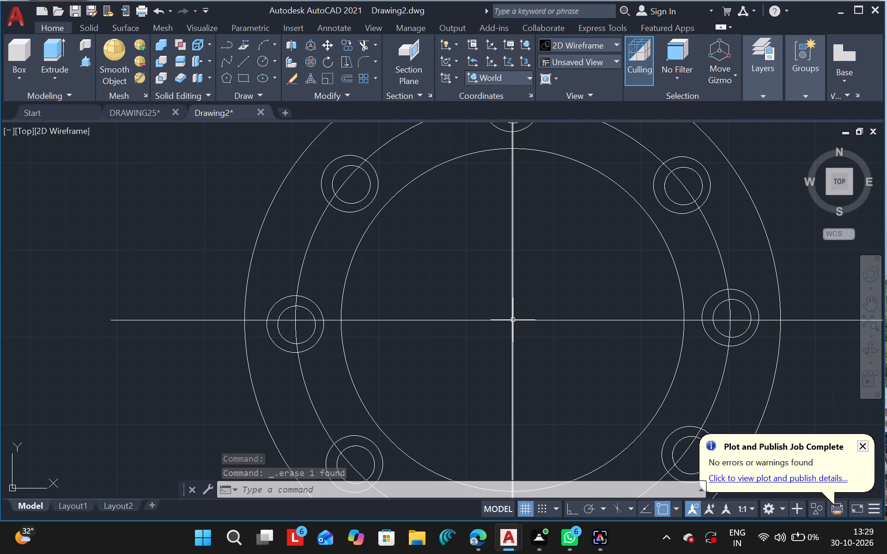
left_click(264, 57)
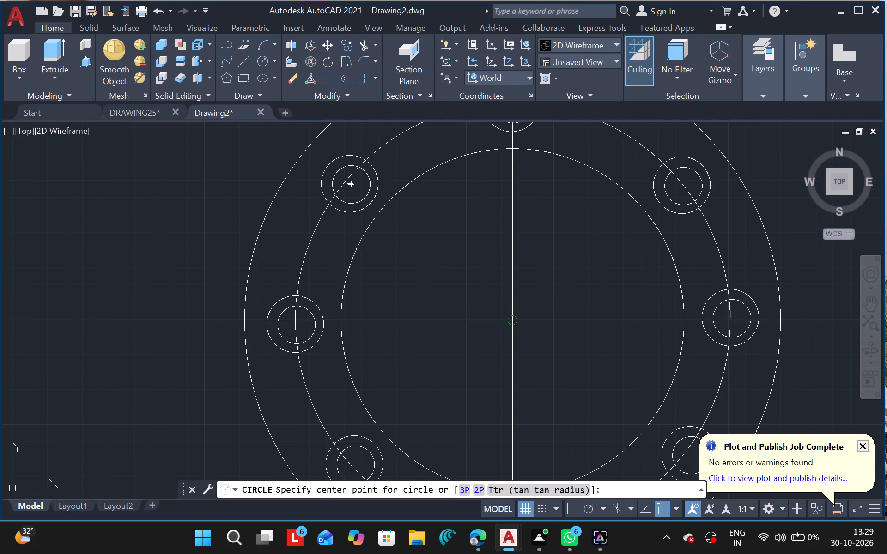
left_click_drag(515, 321, 536, 384)
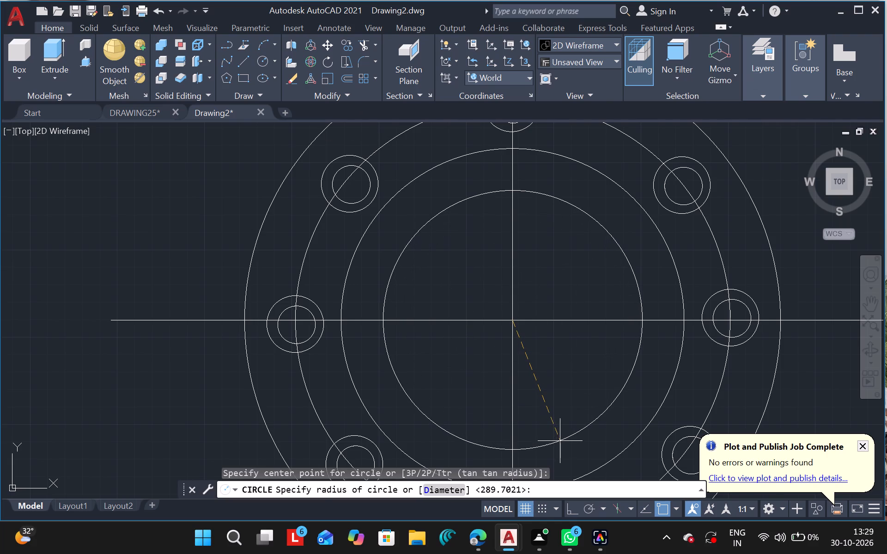
left_click(562, 446)
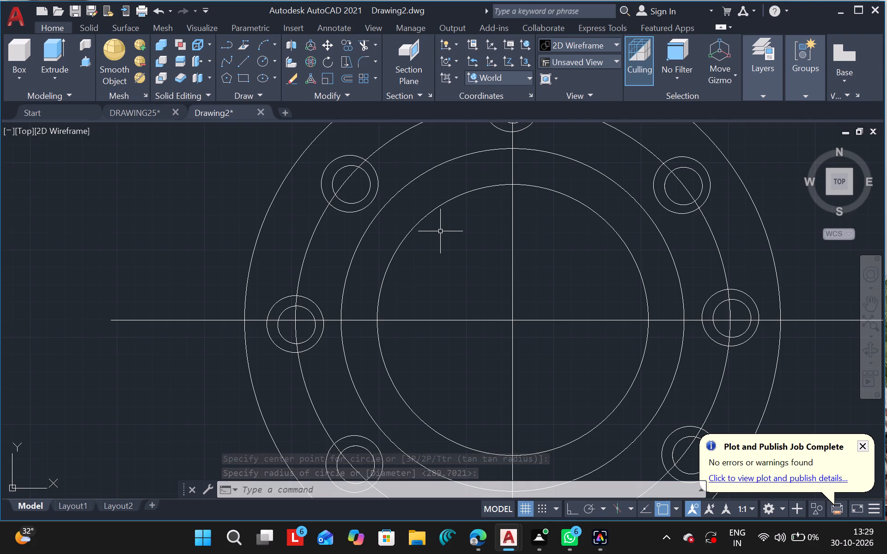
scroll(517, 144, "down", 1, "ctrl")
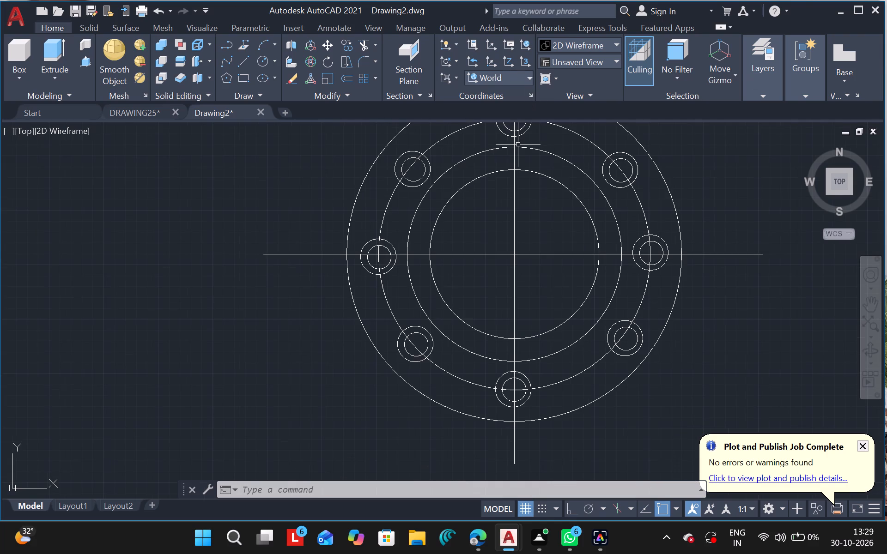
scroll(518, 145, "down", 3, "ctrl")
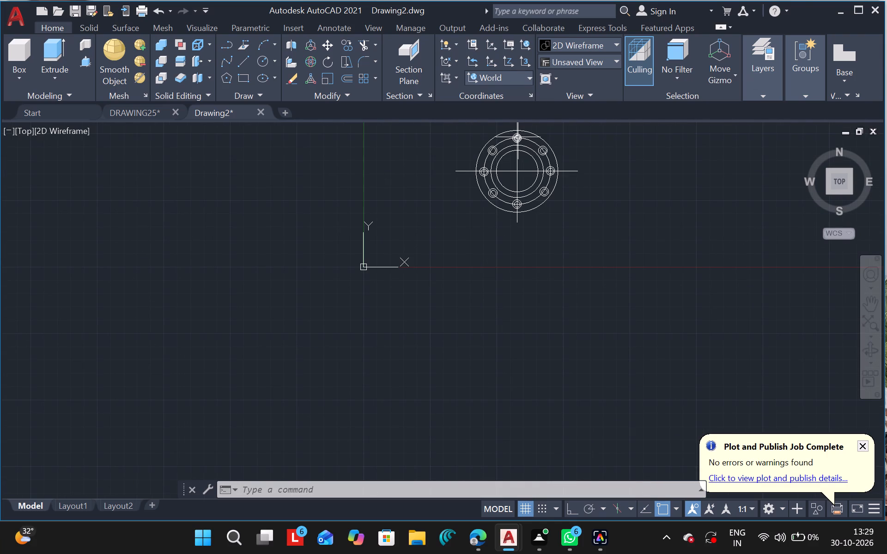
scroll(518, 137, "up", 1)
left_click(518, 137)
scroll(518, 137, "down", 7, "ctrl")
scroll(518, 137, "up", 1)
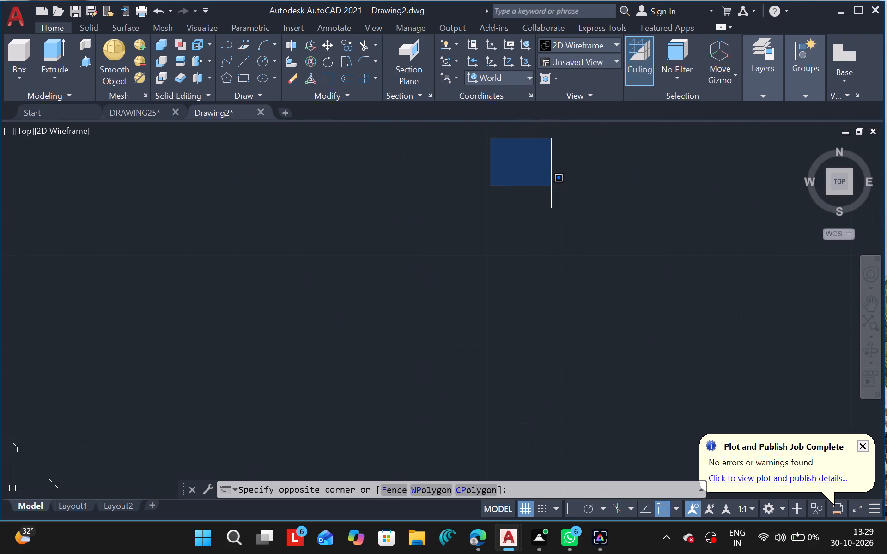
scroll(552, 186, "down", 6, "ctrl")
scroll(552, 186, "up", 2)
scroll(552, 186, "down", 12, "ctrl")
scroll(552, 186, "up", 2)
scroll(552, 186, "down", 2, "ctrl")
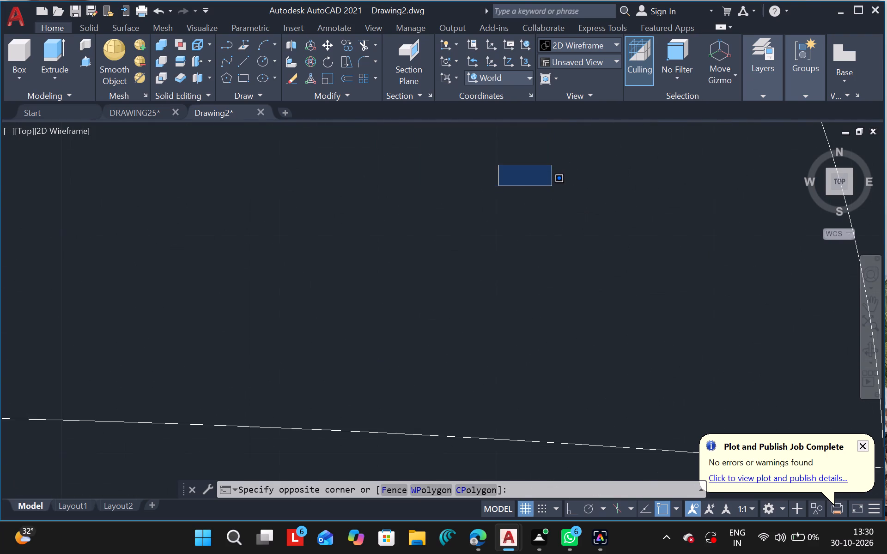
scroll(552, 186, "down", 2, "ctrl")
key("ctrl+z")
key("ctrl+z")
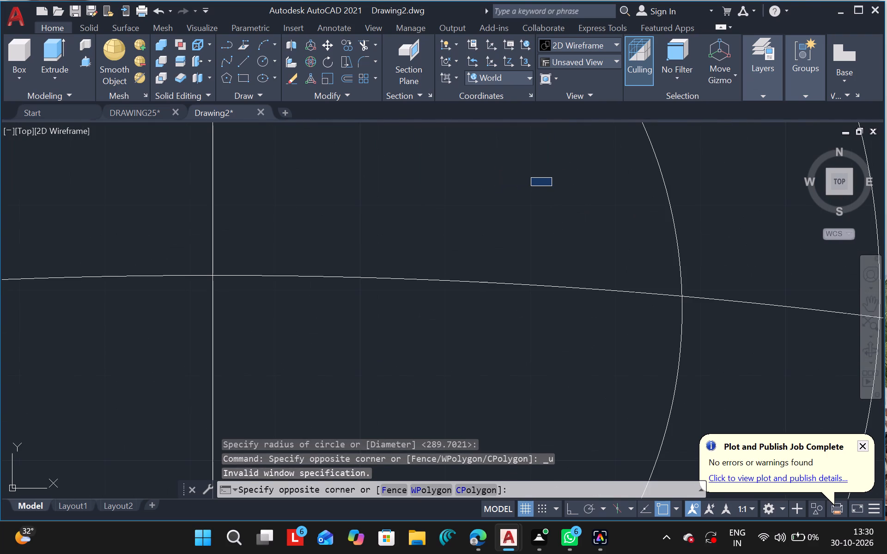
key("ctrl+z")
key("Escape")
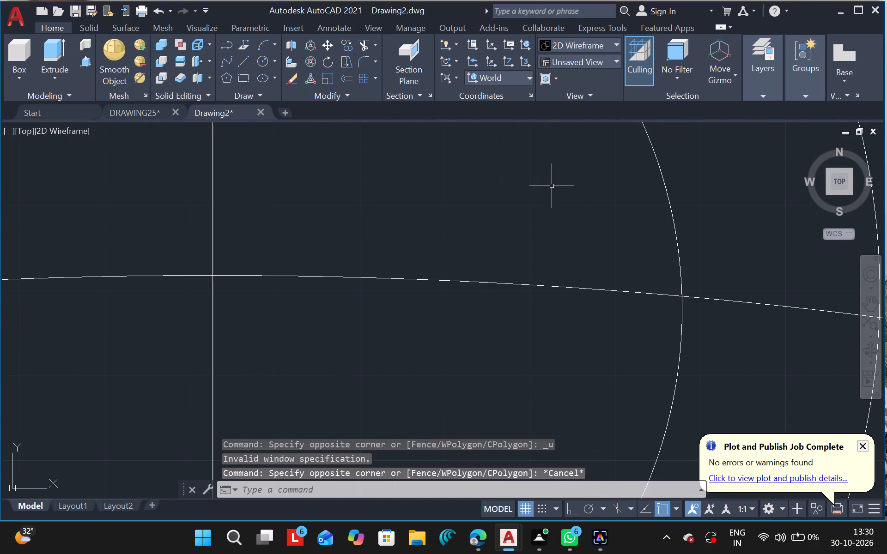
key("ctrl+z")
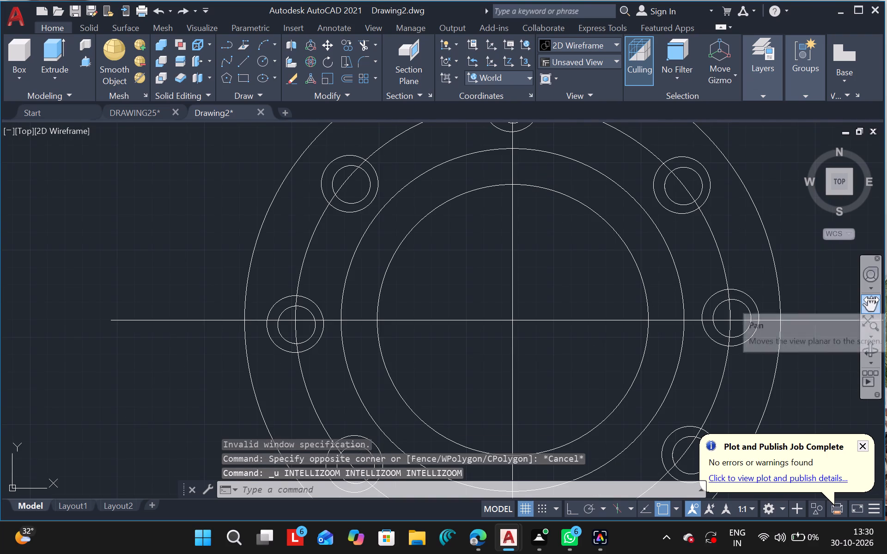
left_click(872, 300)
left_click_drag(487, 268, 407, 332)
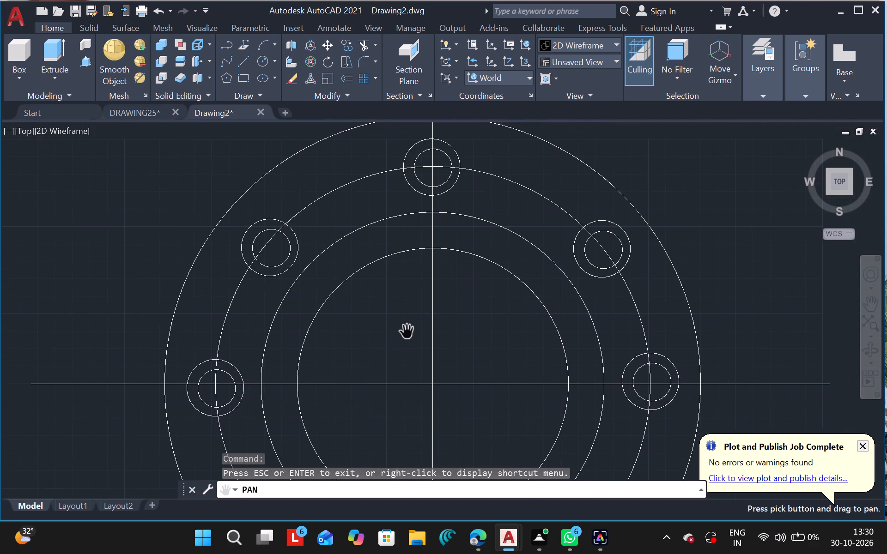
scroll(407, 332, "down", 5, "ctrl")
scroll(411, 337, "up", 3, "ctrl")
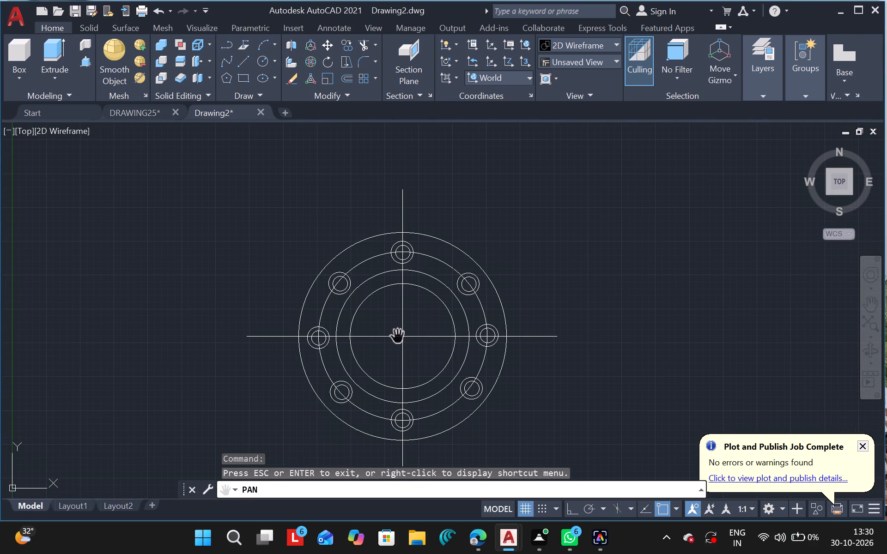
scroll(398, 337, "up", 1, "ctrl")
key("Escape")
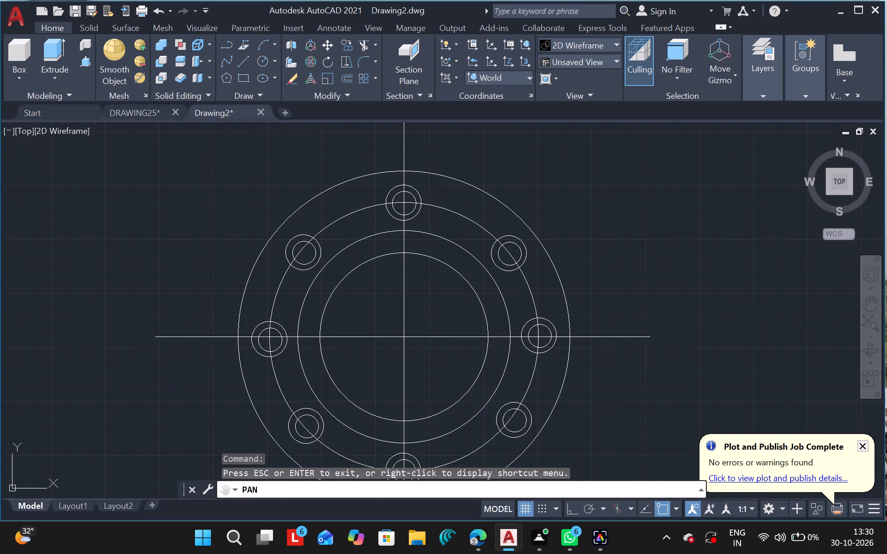
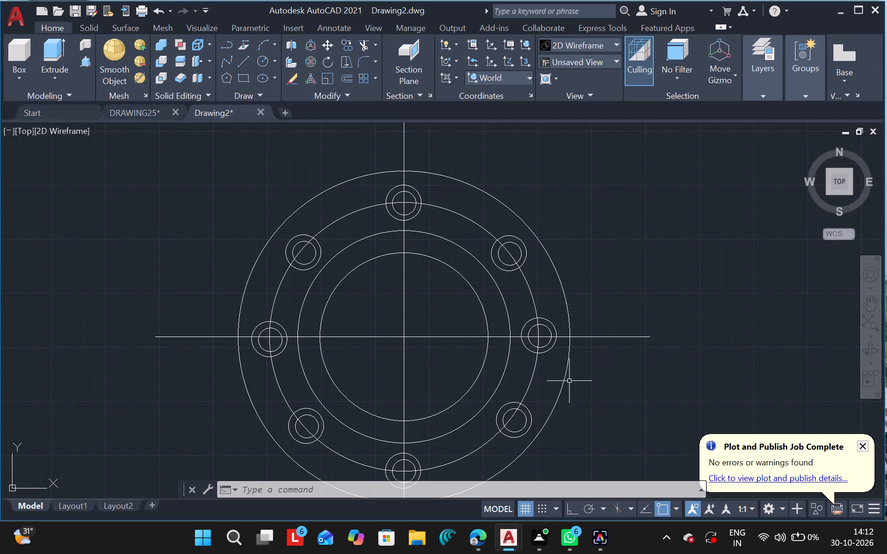
Trim the four ends of the horizontal and vertical centrelines that extend beyond the outer circle.
scroll(411, 300, "left", 1)
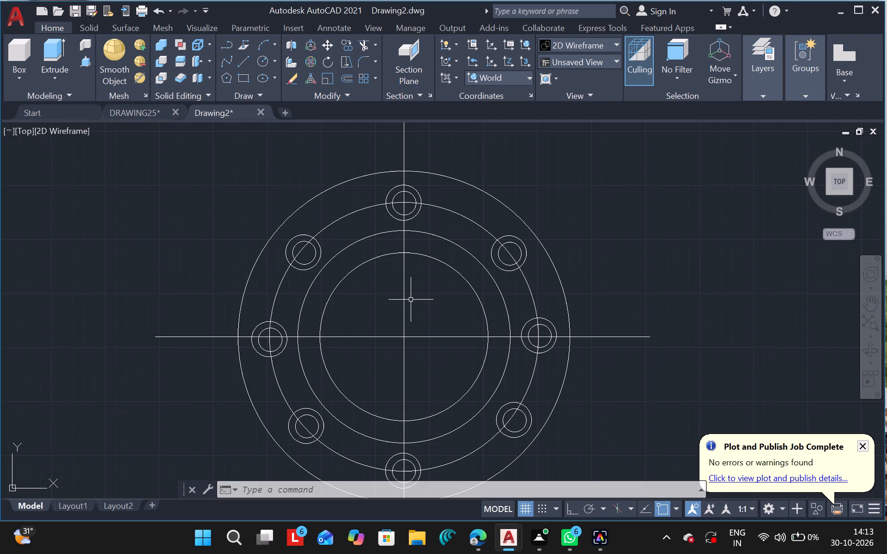
scroll(383, 300, "down", 2, "ctrl")
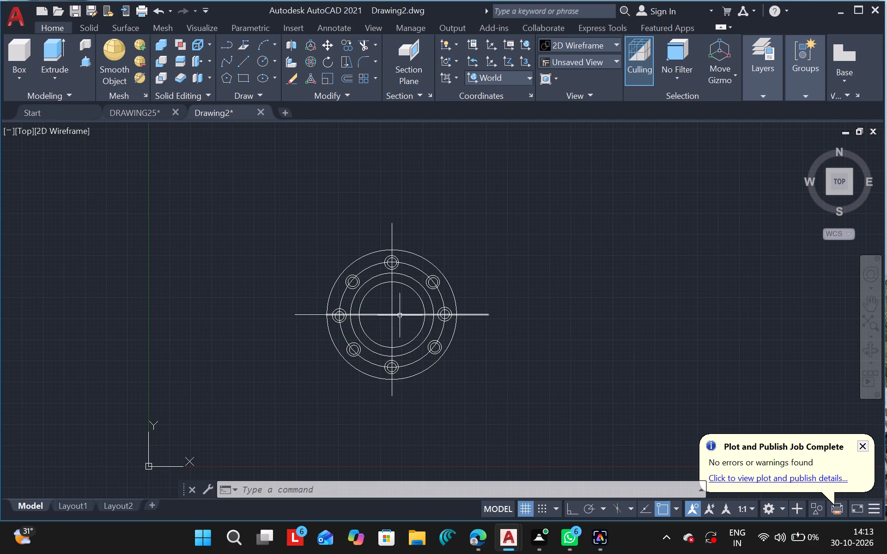
type("TR")
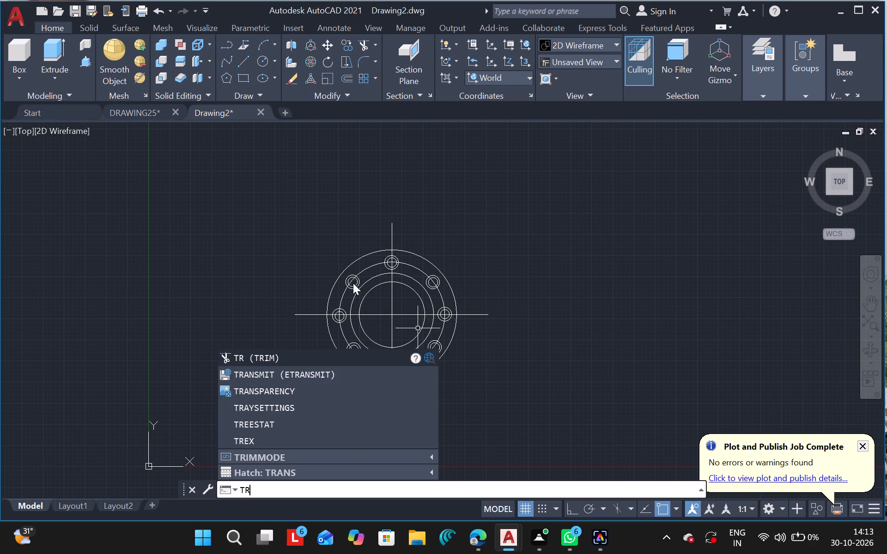
left_click(261, 362)
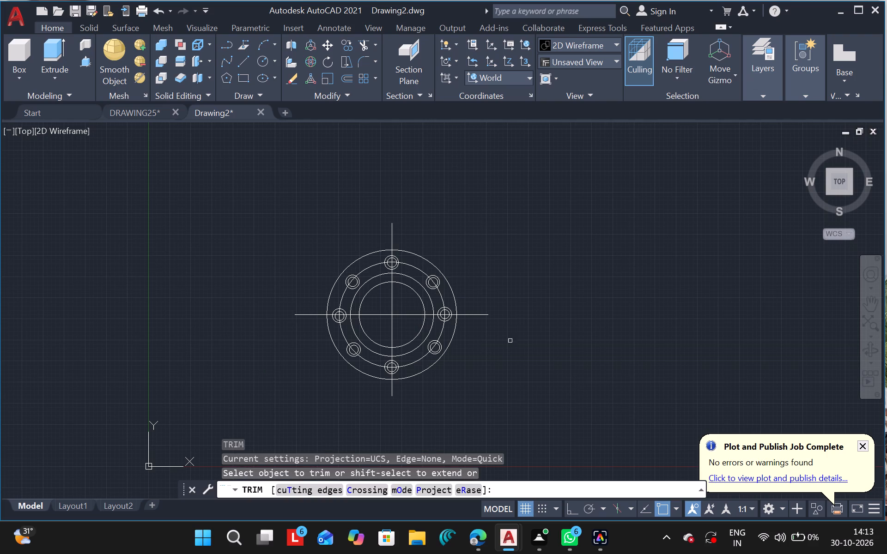
left_click(473, 315)
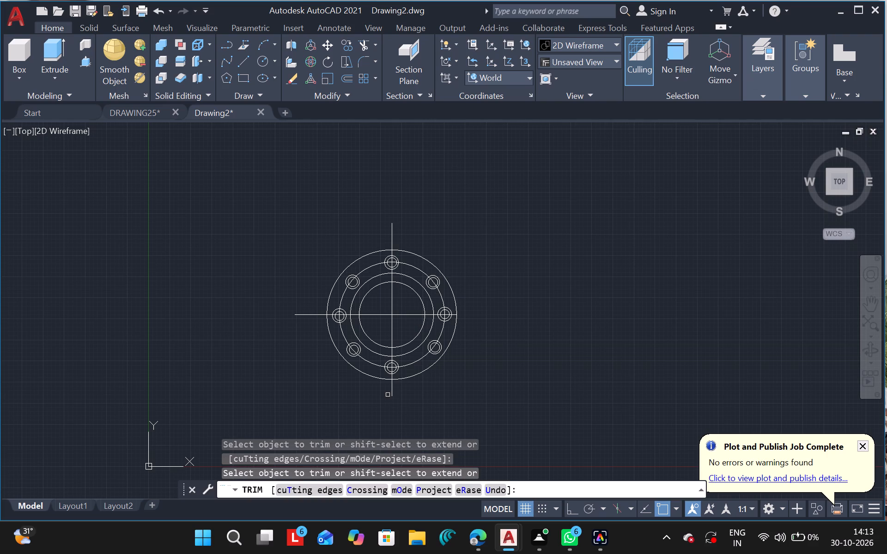
left_click_drag(392, 394, 301, 319)
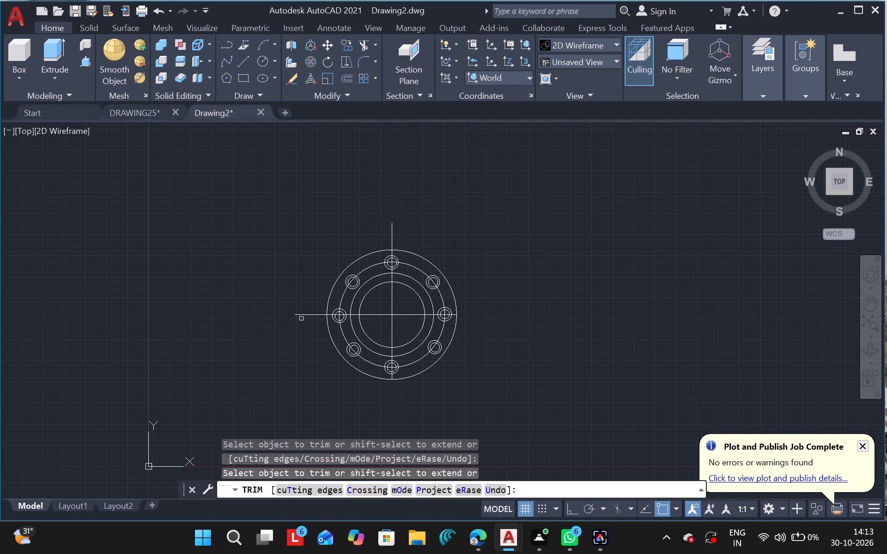
left_click_drag(301, 319, 306, 315)
left_click_drag(306, 315, 410, 170)
left_click_drag(410, 170, 388, 230)
left_click(391, 231)
left_click_drag(391, 245, 505, 223)
left_click_drag(505, 223, 521, 229)
key("Escape")
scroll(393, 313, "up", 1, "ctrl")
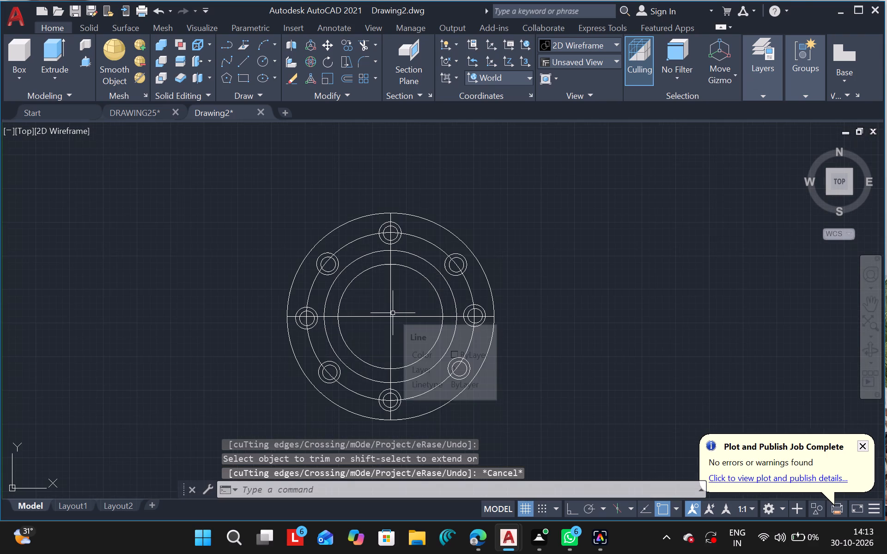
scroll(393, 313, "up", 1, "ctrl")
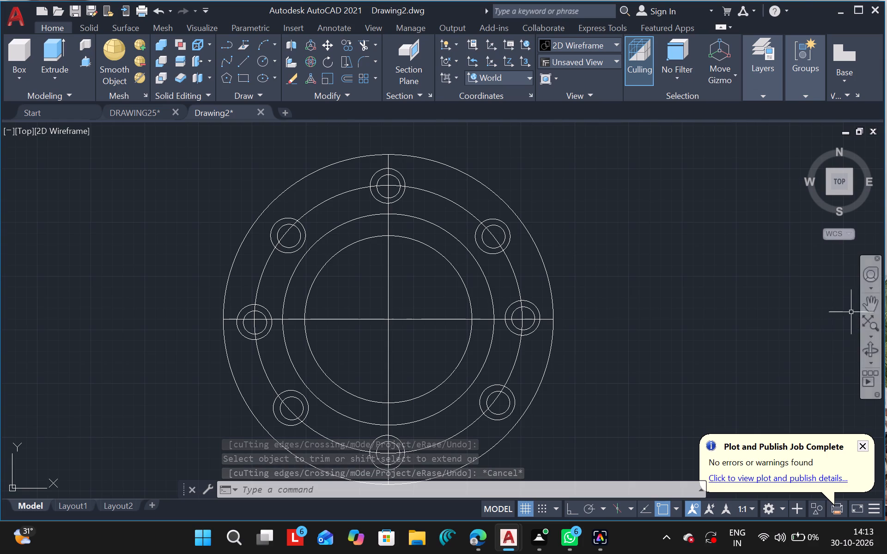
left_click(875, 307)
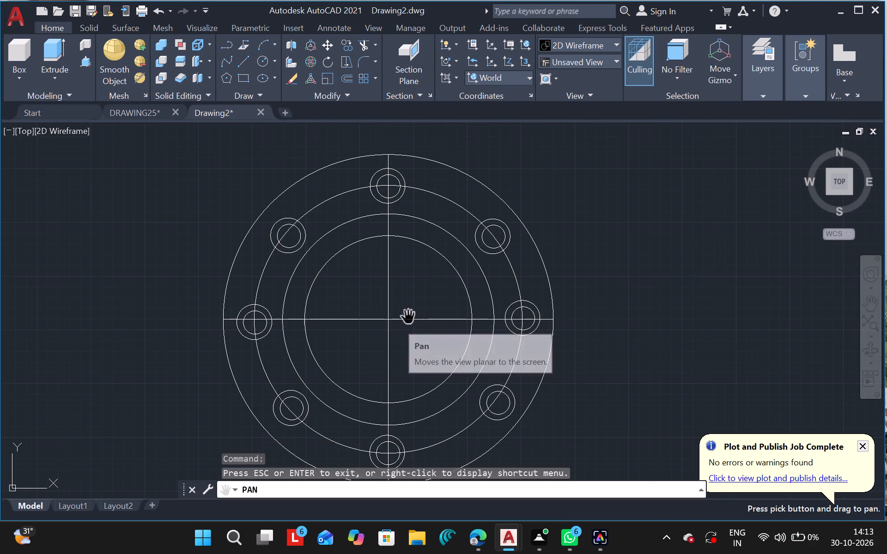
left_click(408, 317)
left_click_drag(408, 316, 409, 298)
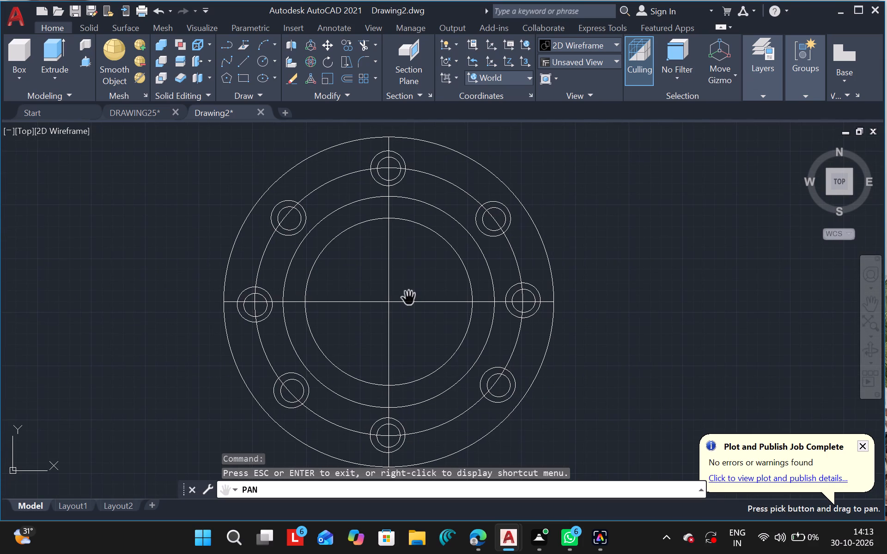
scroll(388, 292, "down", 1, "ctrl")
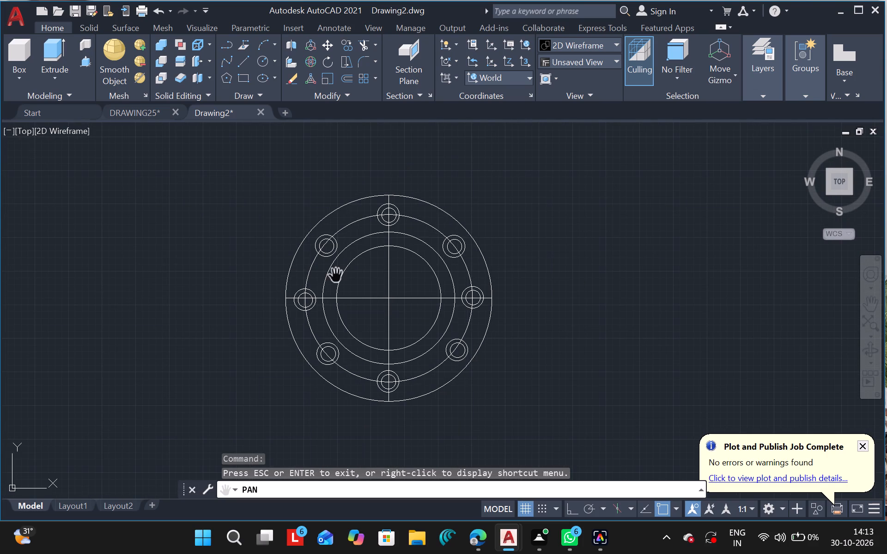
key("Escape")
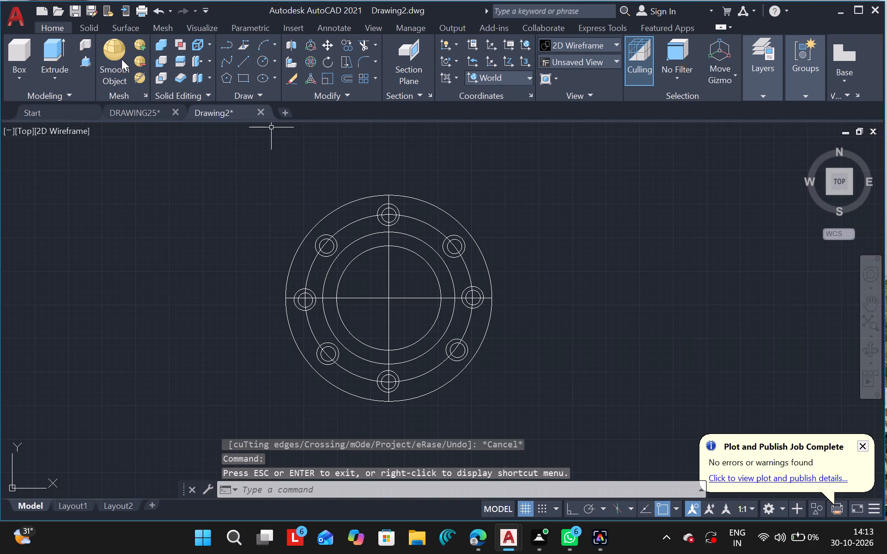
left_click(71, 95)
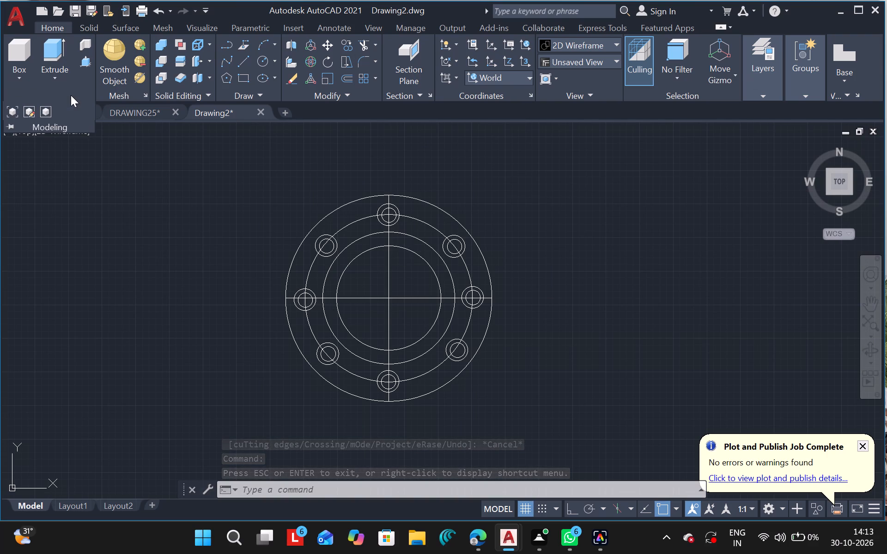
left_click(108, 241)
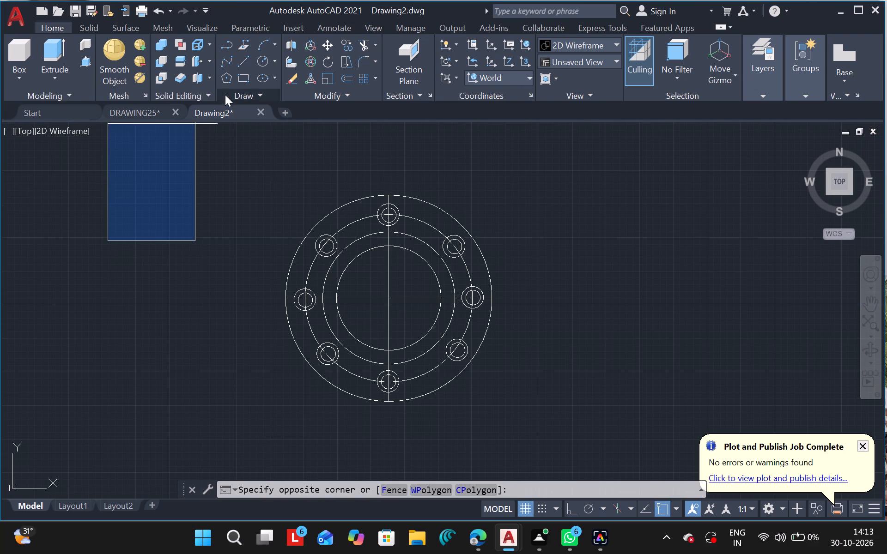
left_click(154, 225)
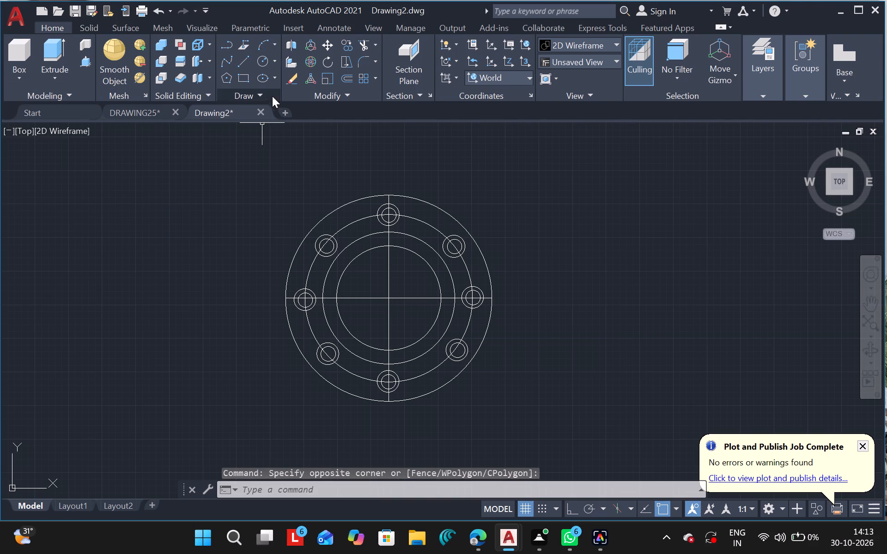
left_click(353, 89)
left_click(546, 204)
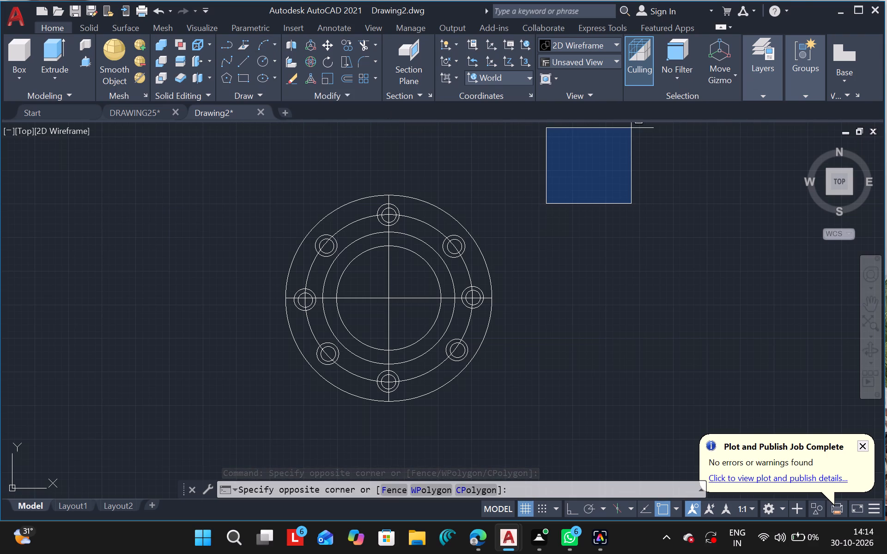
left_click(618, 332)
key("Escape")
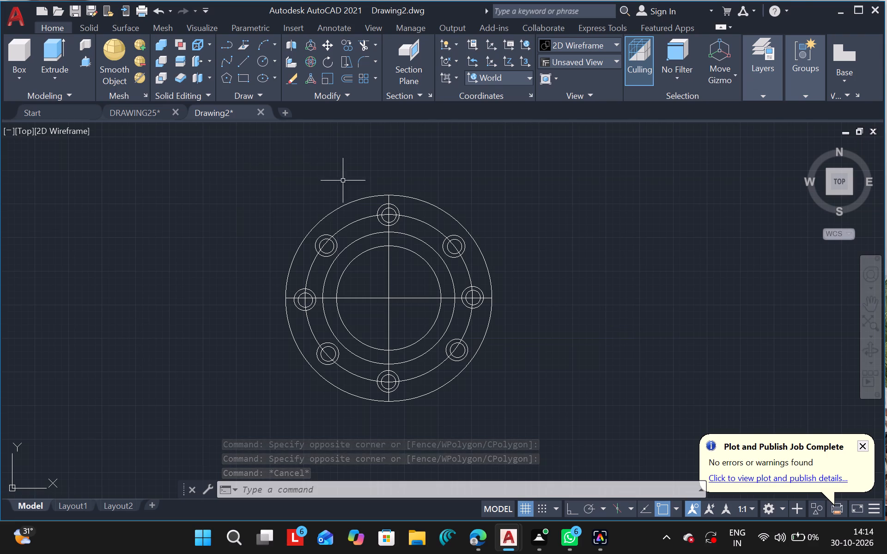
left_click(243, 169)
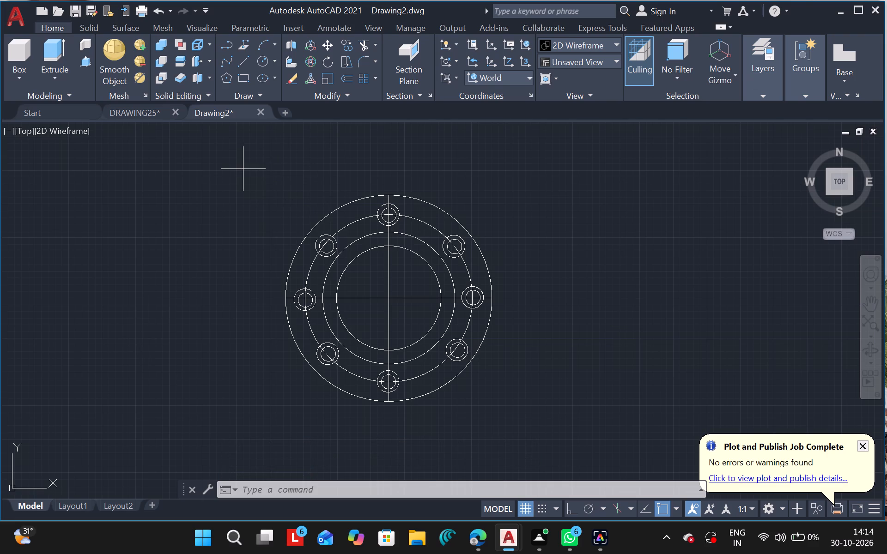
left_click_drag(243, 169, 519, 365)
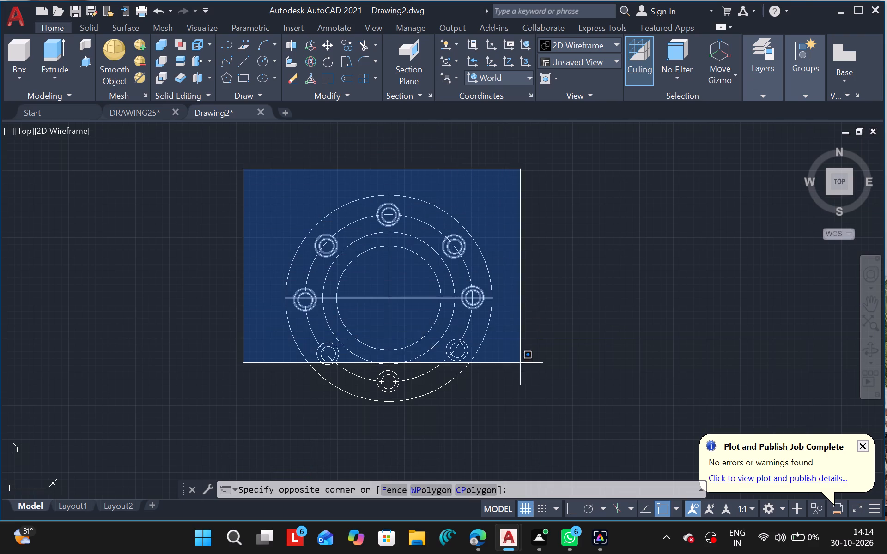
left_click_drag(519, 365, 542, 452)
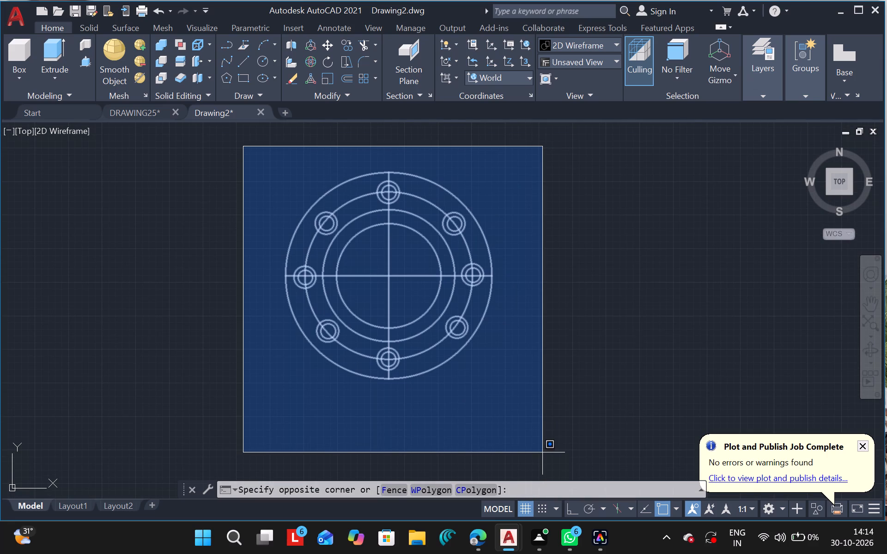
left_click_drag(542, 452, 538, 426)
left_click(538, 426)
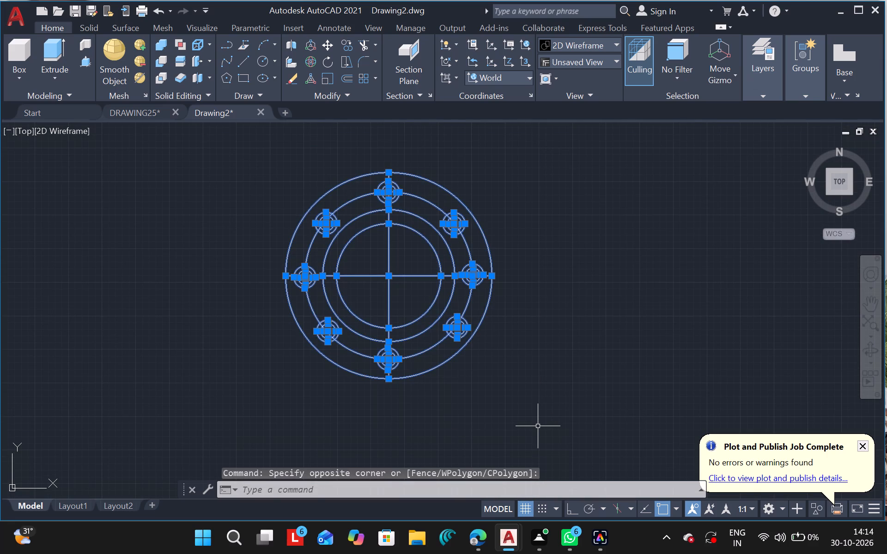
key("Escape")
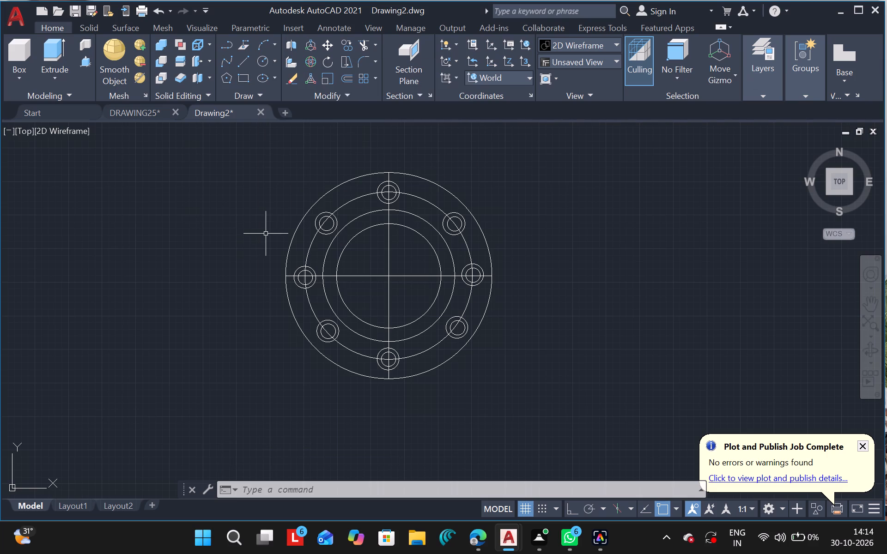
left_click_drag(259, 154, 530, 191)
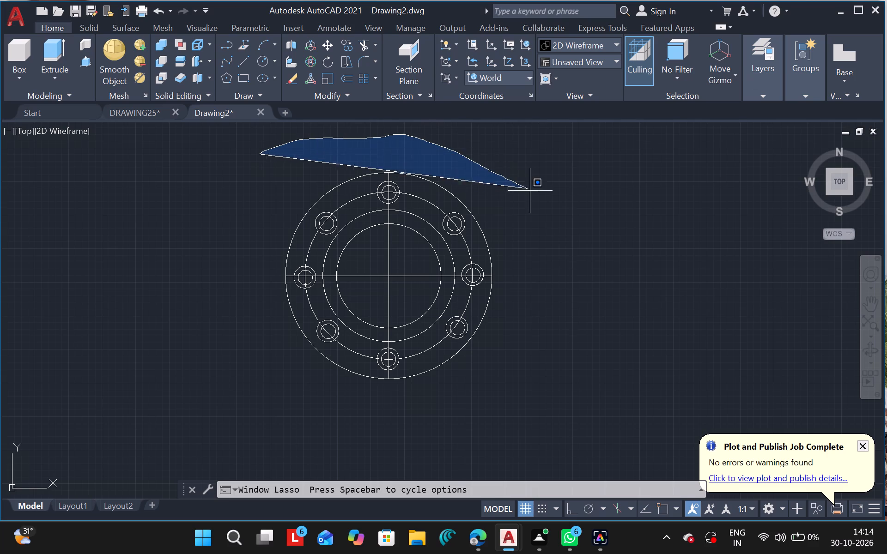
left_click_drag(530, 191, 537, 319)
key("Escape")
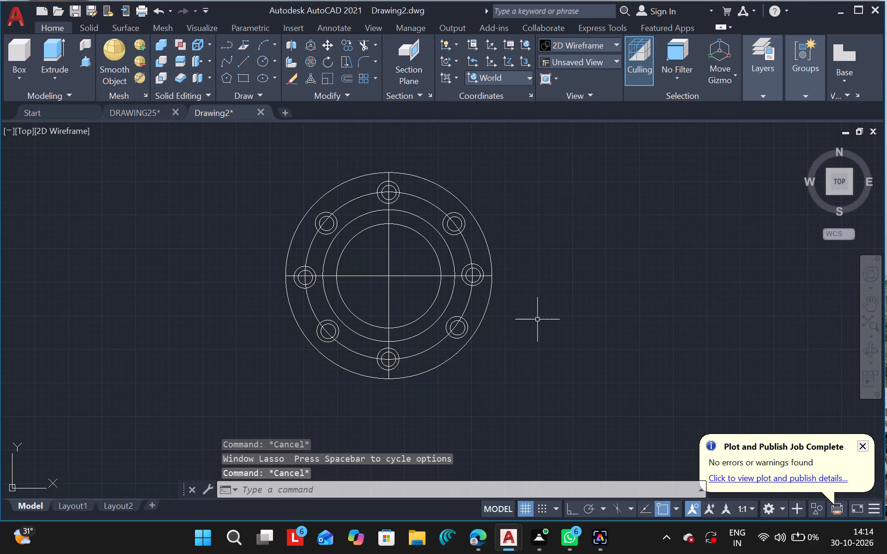
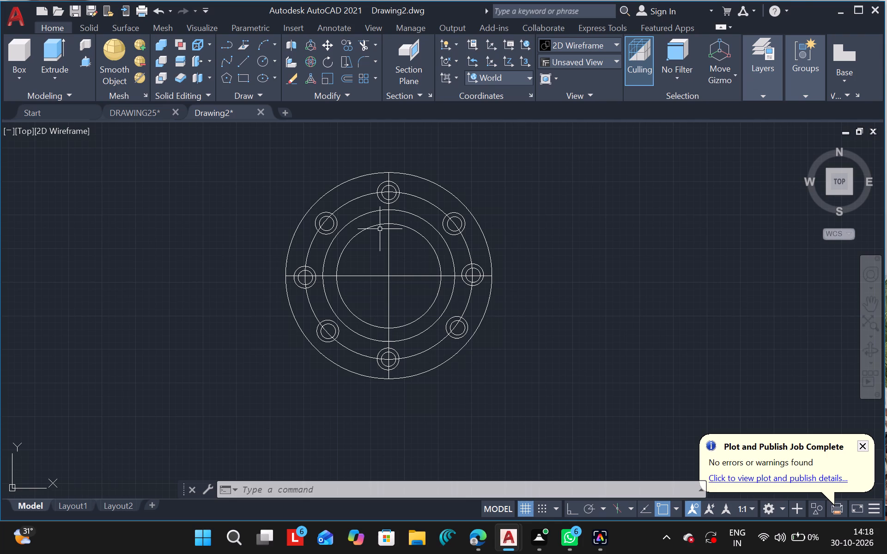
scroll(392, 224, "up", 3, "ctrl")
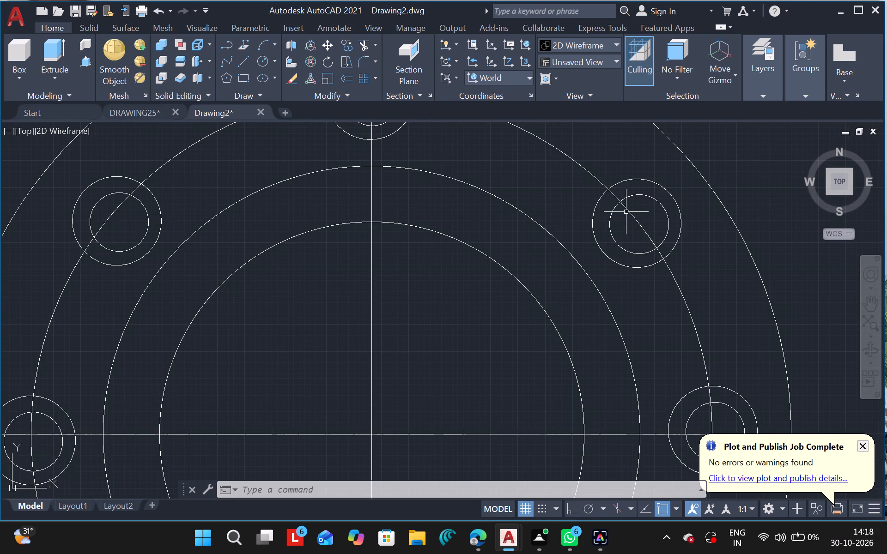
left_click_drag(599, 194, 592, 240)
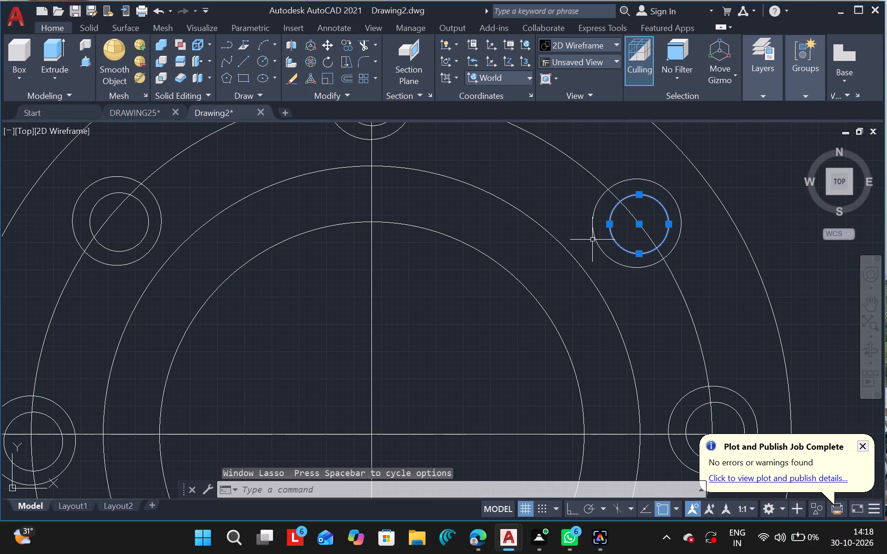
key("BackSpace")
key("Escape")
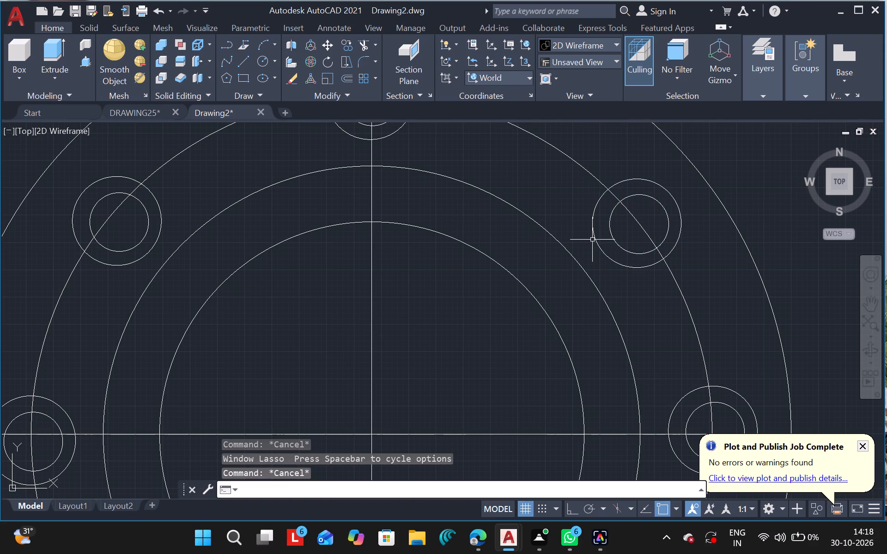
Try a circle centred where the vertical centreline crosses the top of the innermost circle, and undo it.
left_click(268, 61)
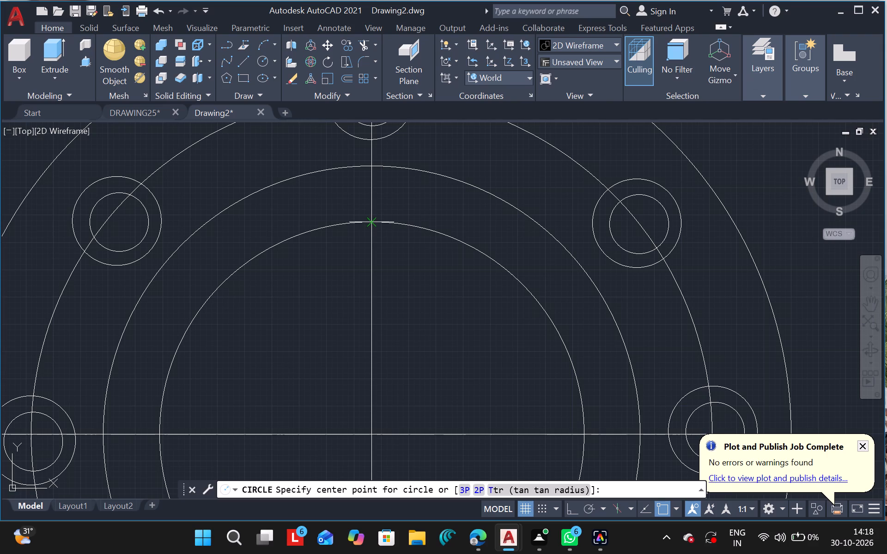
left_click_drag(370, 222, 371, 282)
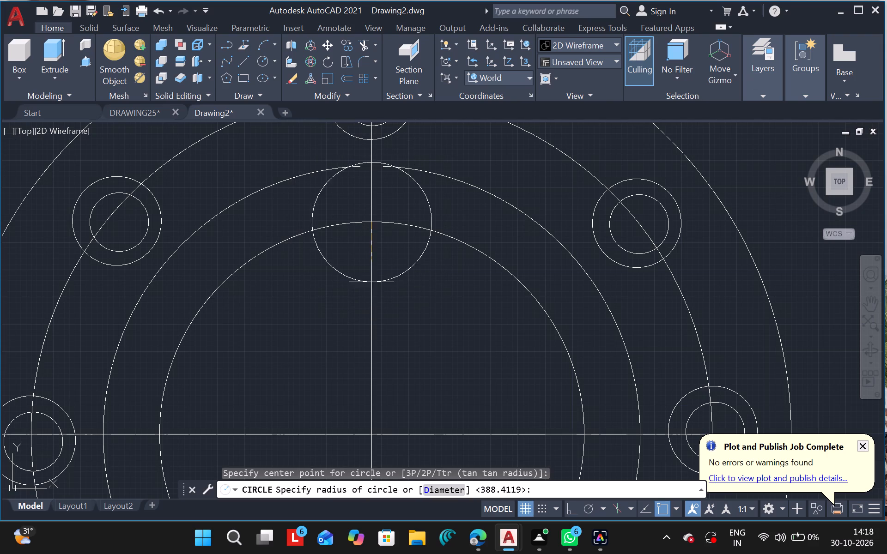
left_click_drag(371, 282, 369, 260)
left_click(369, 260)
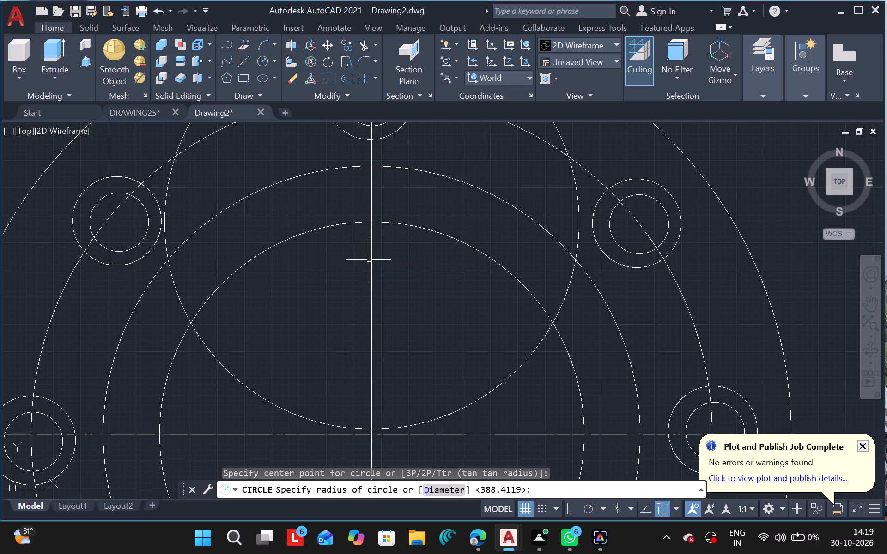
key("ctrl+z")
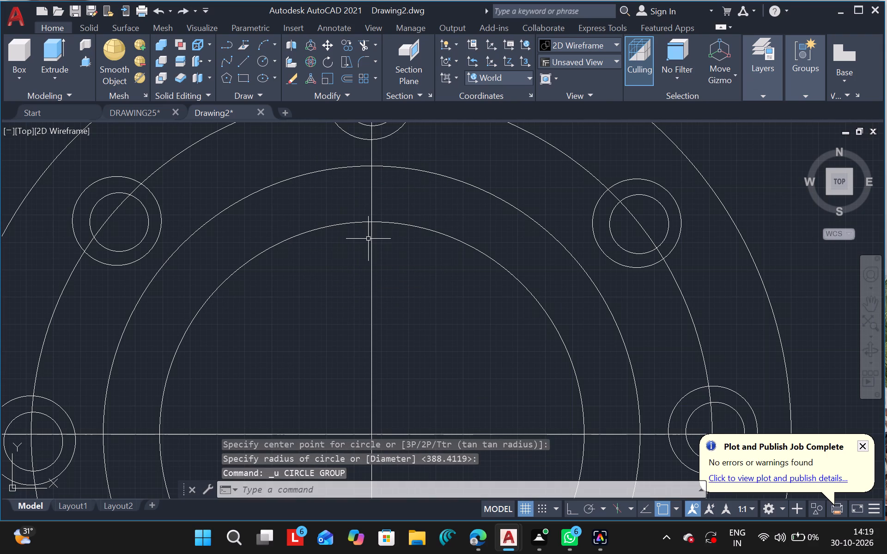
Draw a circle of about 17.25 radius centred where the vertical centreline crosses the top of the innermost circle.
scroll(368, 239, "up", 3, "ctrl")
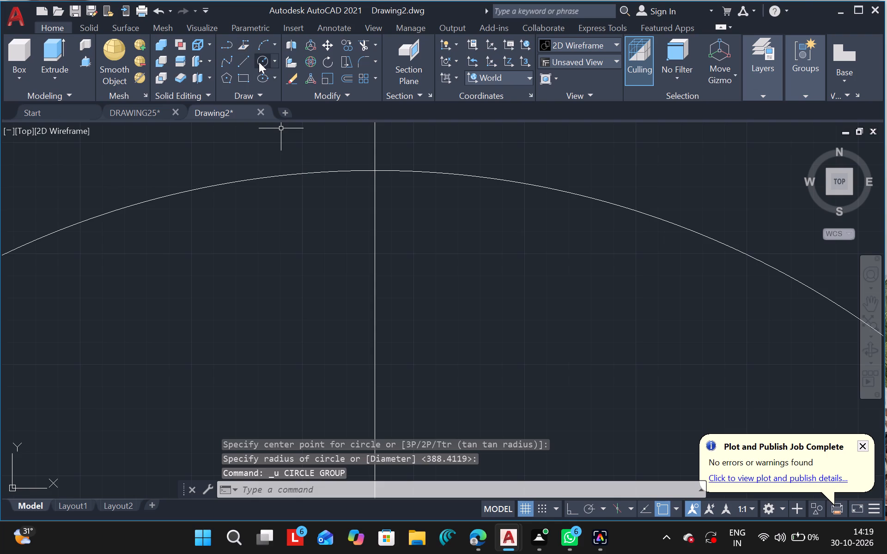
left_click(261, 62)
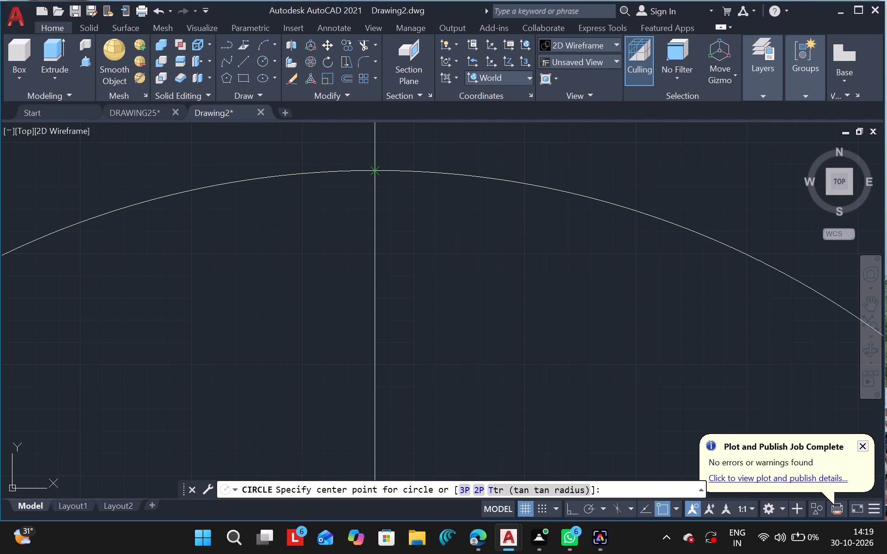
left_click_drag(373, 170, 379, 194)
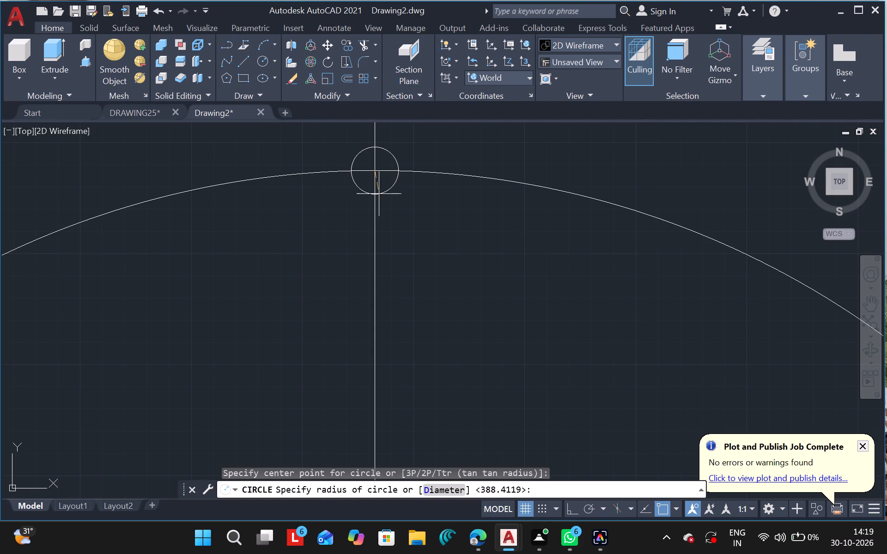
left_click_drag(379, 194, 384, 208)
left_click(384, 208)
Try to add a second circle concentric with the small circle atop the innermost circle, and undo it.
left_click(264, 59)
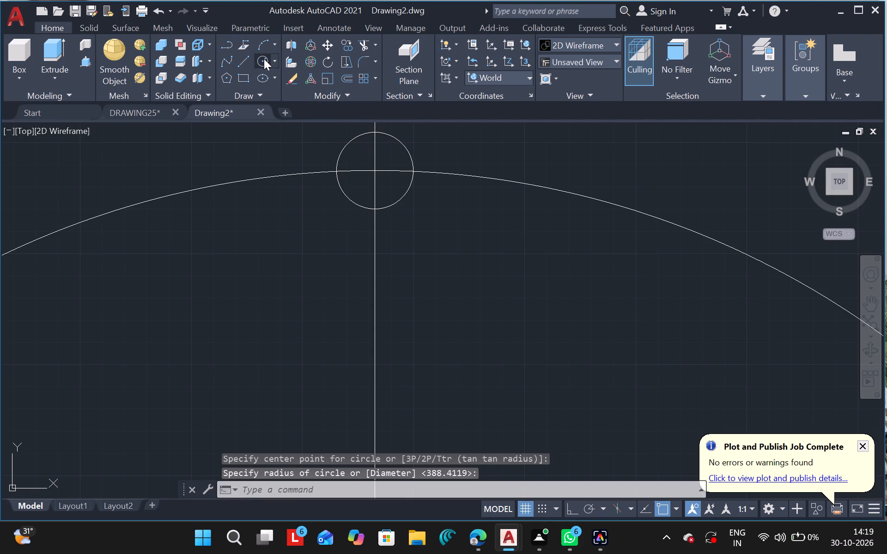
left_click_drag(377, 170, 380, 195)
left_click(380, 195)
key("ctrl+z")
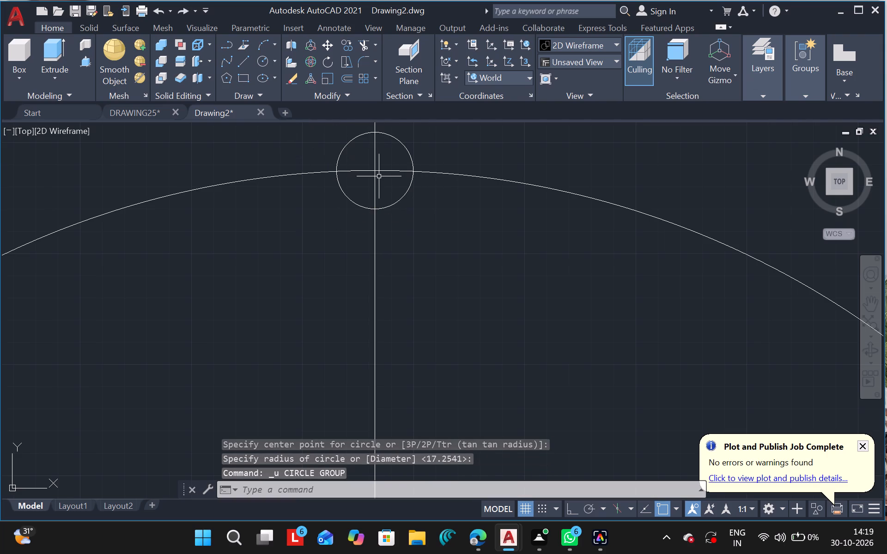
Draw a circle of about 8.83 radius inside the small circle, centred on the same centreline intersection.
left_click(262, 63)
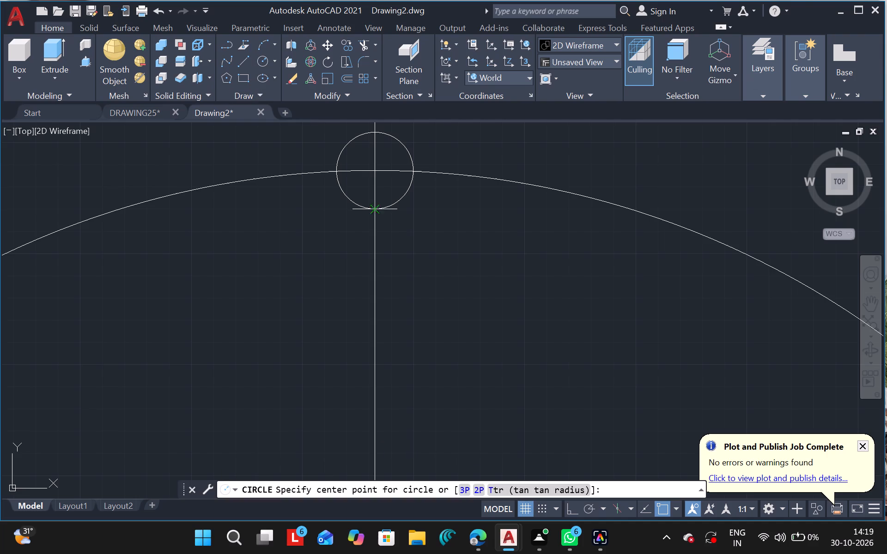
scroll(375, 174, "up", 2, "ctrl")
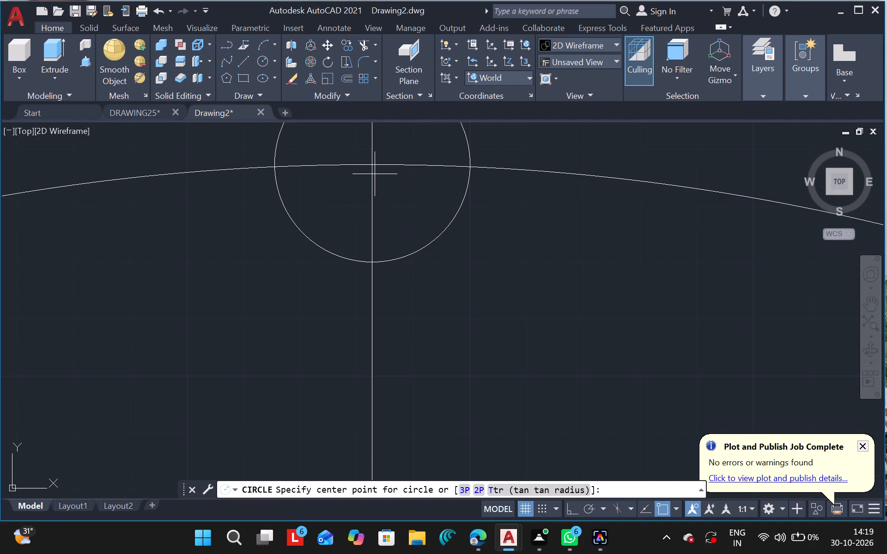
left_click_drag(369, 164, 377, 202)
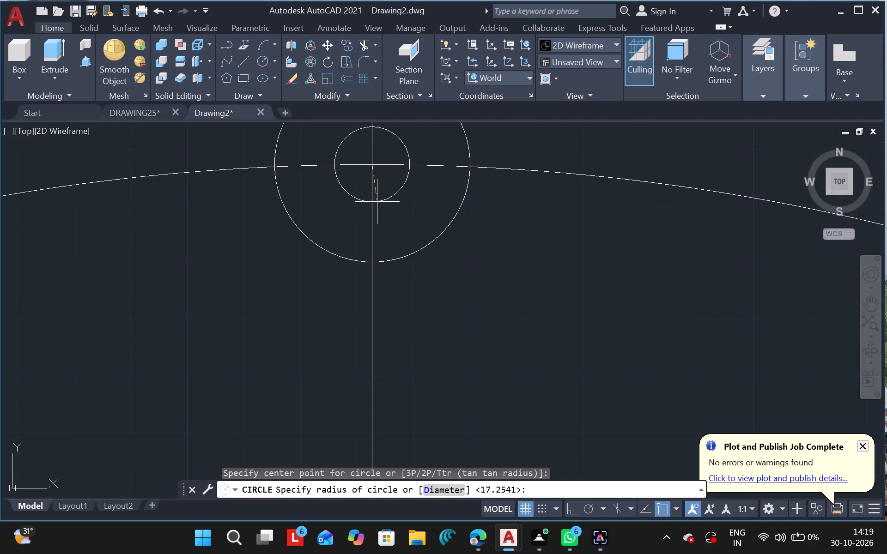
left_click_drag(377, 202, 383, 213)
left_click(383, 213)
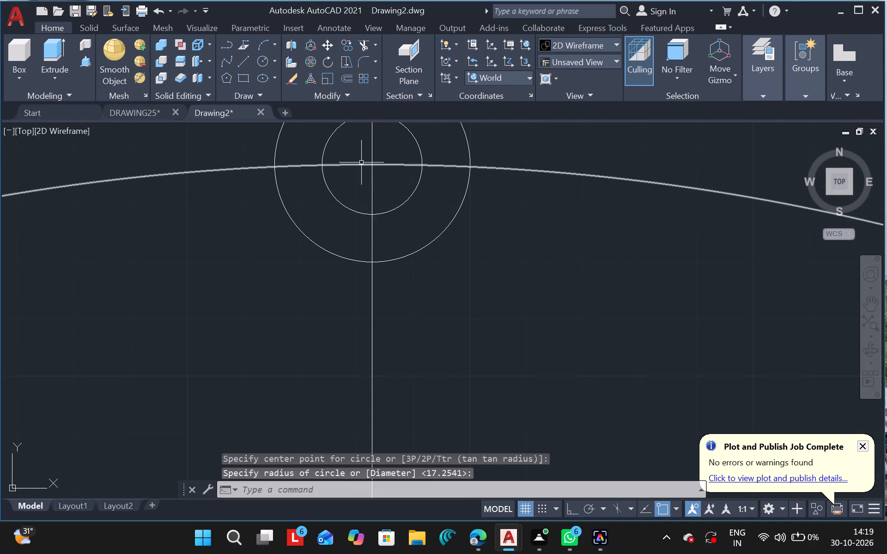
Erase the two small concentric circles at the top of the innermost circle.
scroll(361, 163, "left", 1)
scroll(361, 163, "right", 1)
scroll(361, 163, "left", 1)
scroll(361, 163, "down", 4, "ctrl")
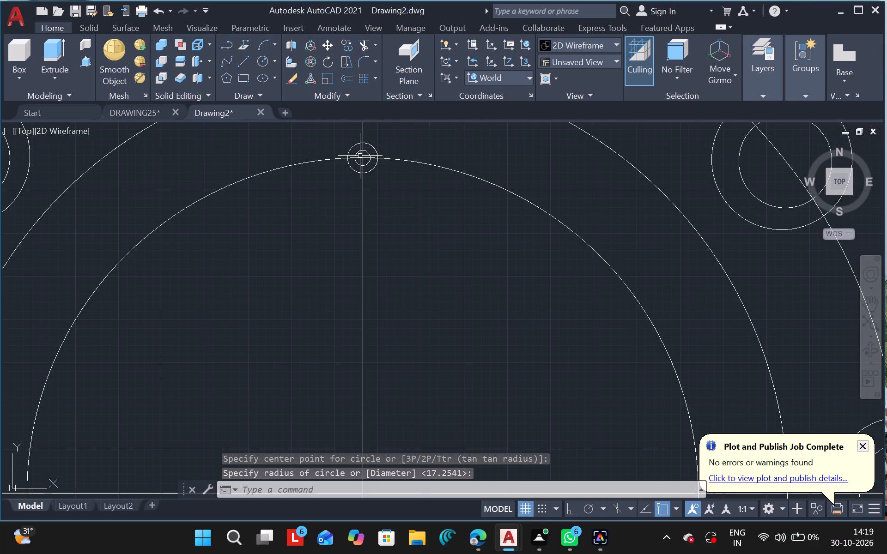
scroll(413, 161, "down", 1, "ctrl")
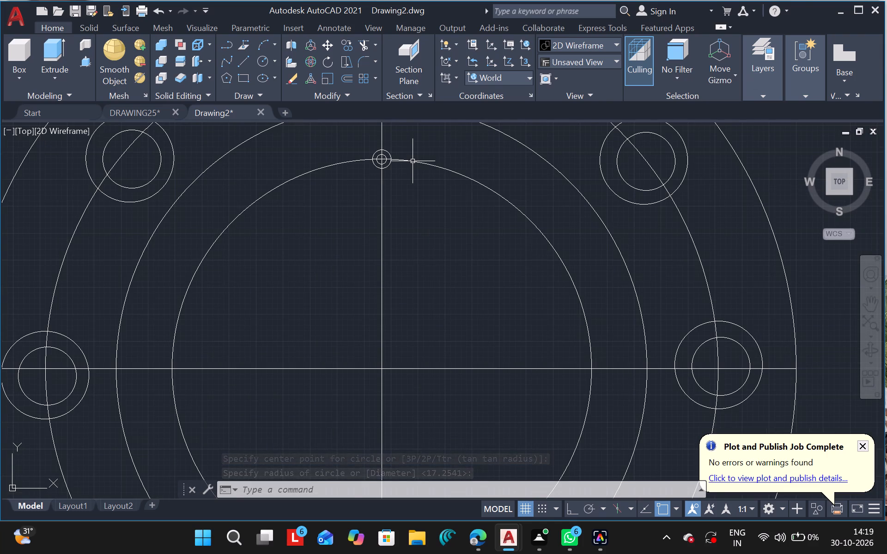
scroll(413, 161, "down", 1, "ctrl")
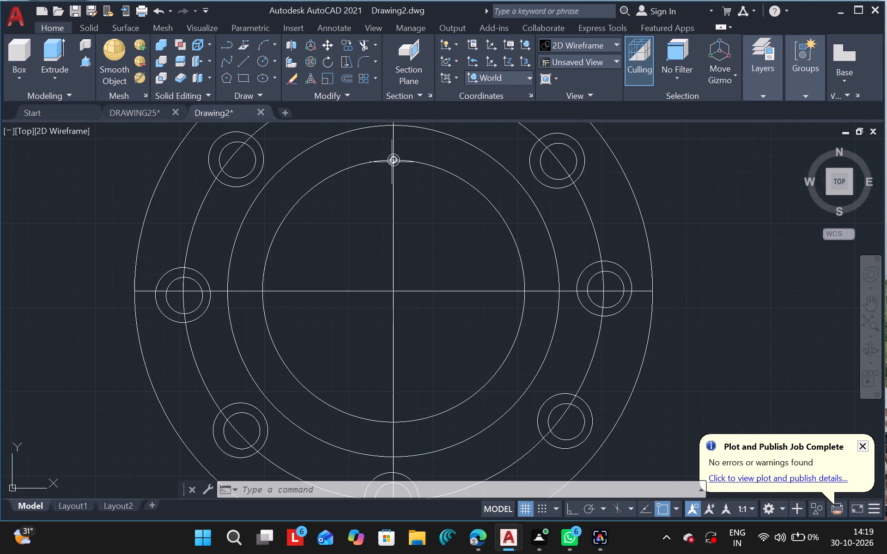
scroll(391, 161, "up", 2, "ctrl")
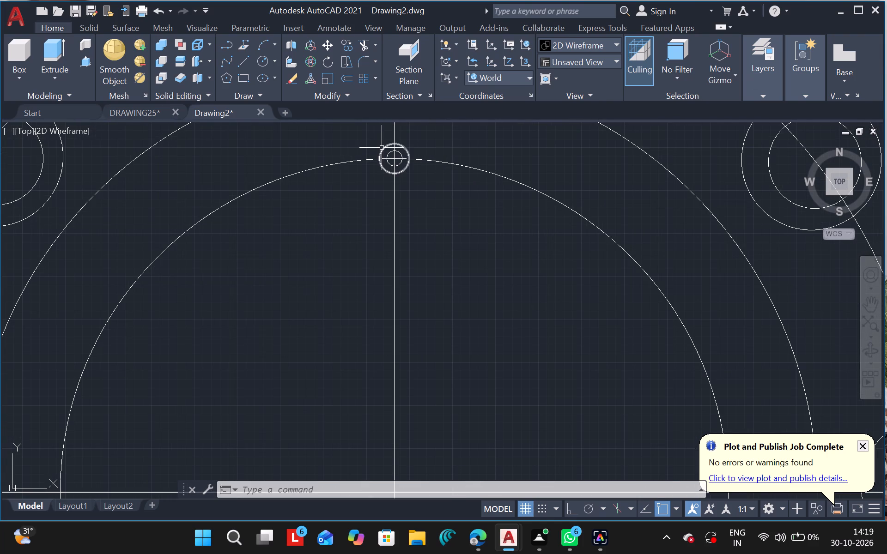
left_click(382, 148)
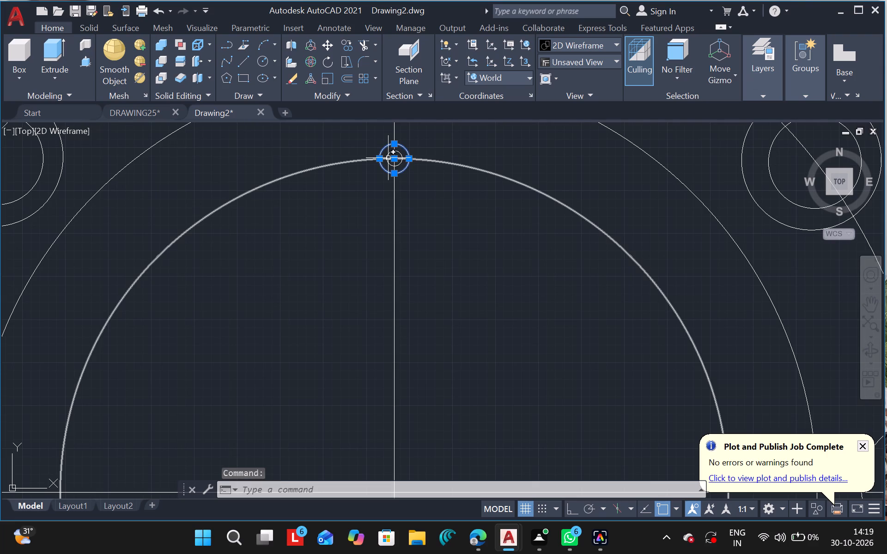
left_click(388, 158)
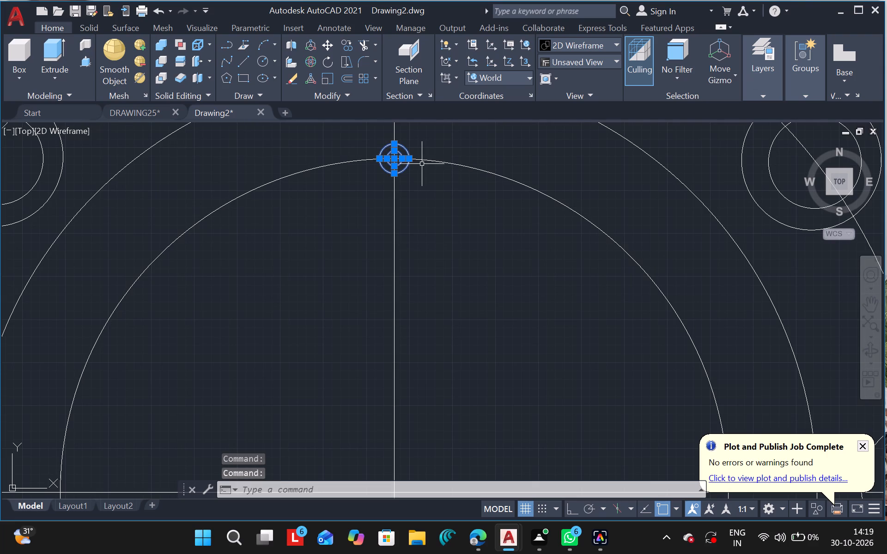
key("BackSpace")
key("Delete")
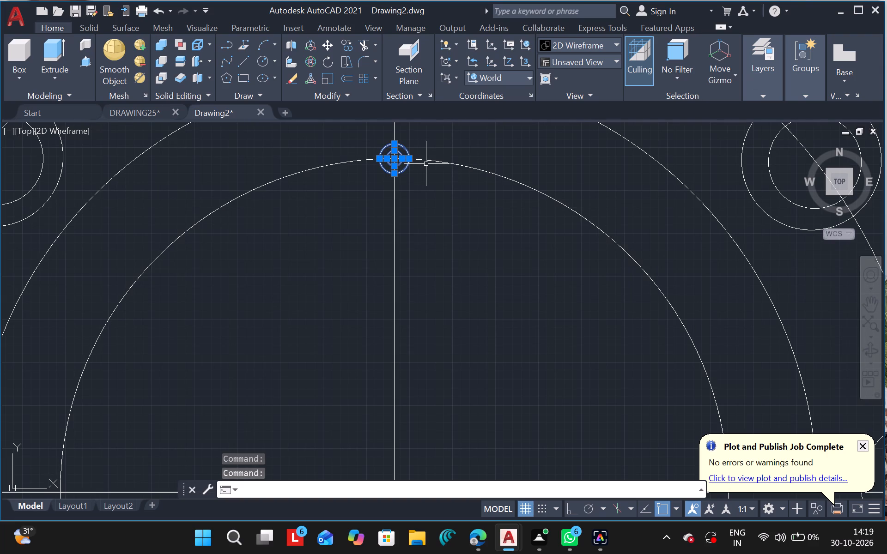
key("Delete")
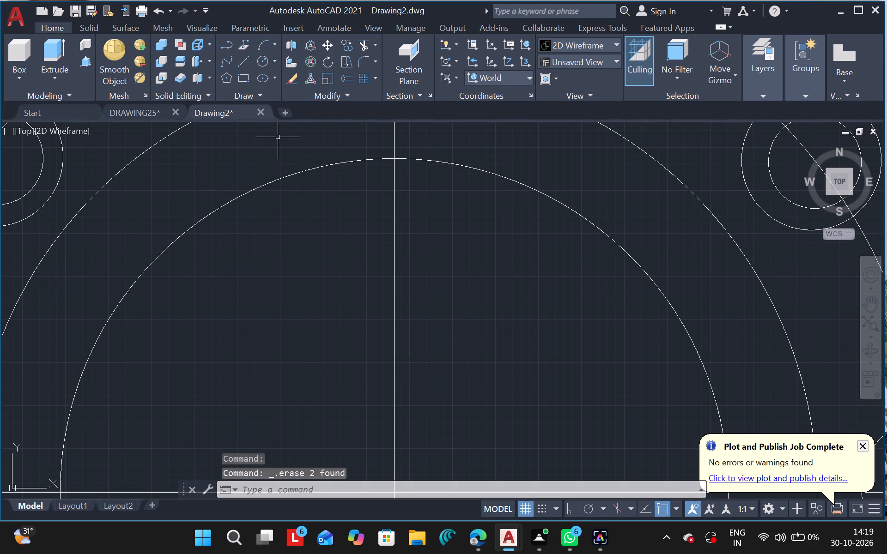
Draw two concentric circles centred where the vertical centreline crosses the top of the innermost circle, the larger with a radius of about 112.27.
left_click(263, 56)
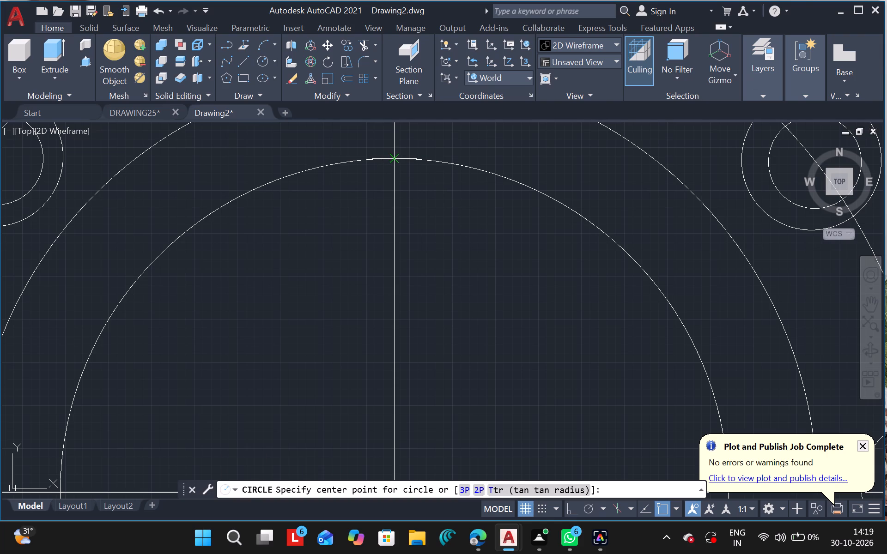
left_click_drag(393, 159, 406, 248)
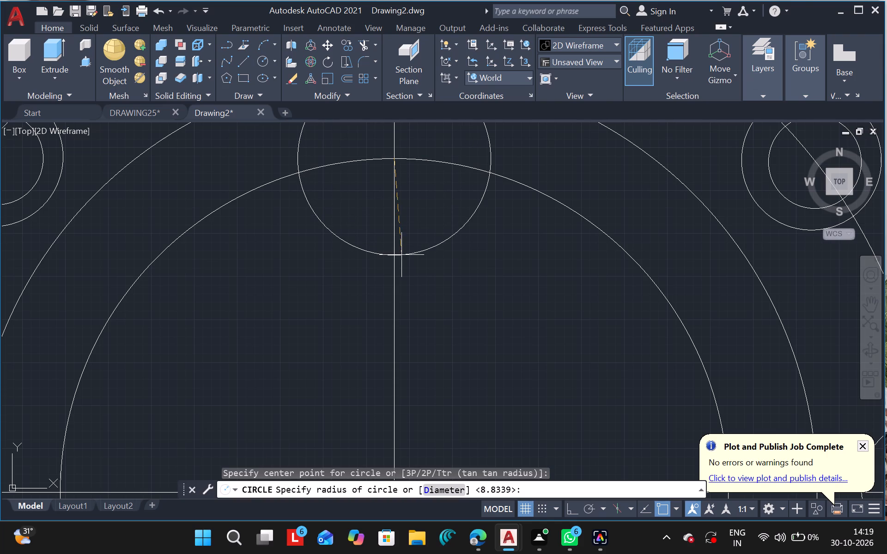
left_click(401, 255)
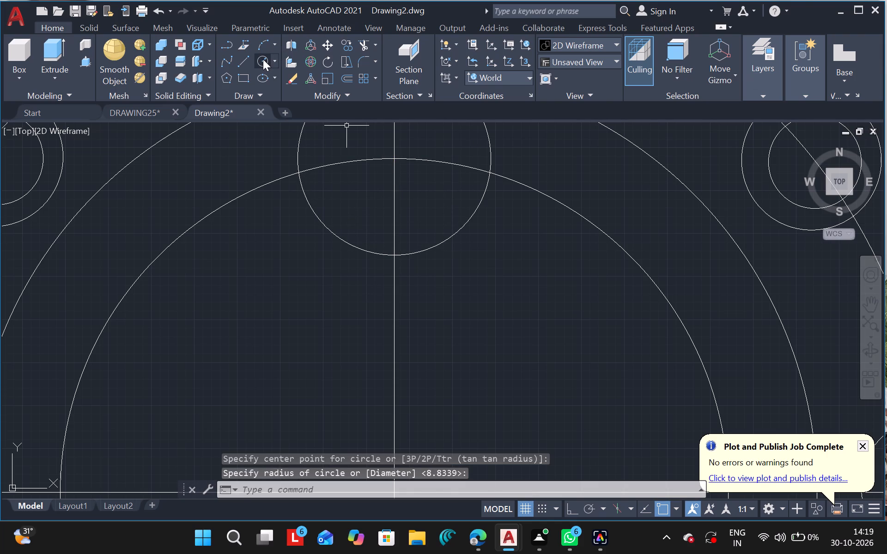
left_click(263, 59)
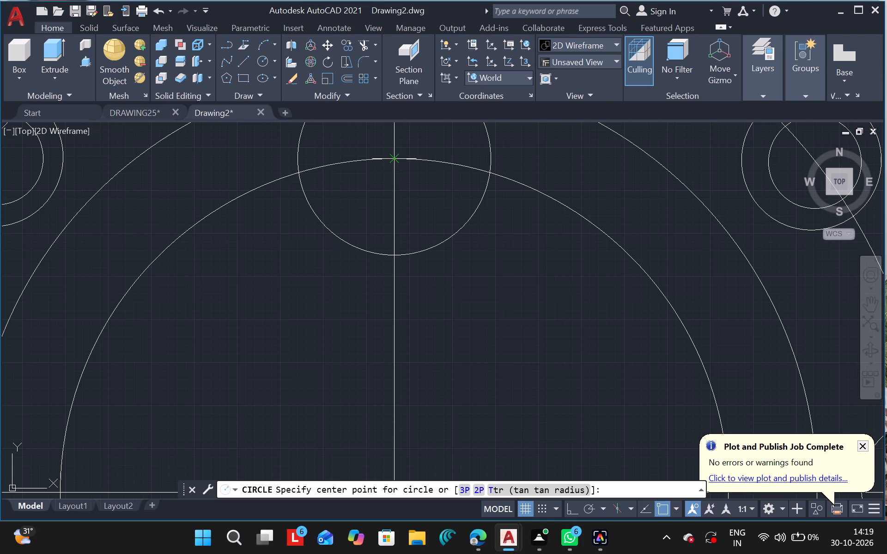
left_click_drag(393, 158, 406, 204)
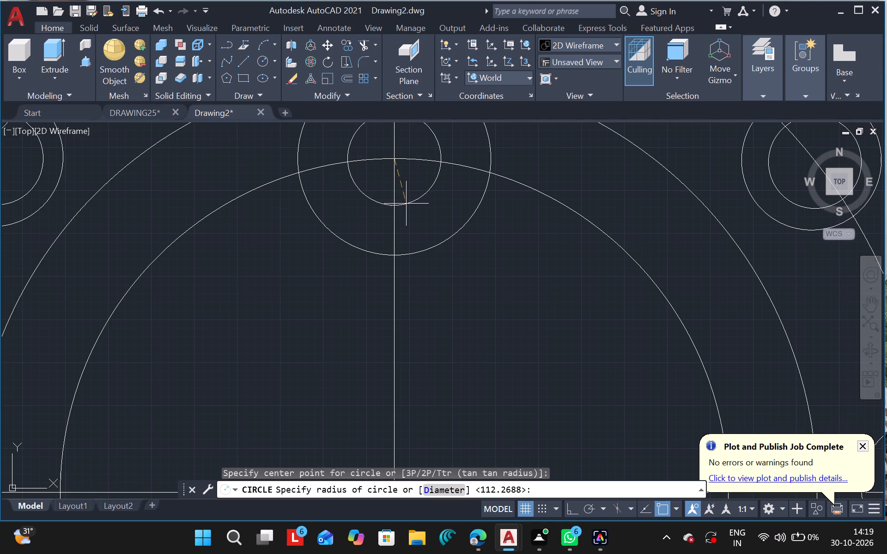
left_click_drag(406, 204, 409, 217)
left_click(409, 217)
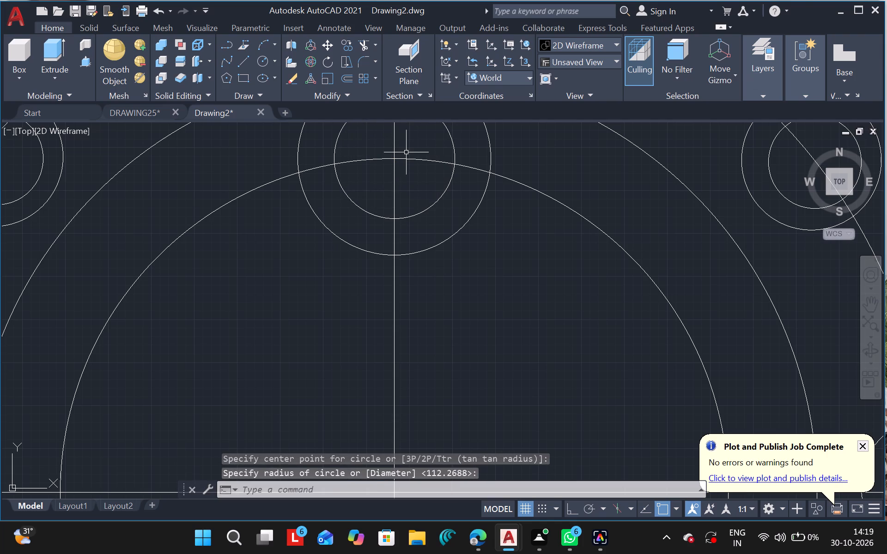
Erase the larger circle of the concentric pair at the top of the innermost circle.
scroll(406, 152, "down", 3, "ctrl")
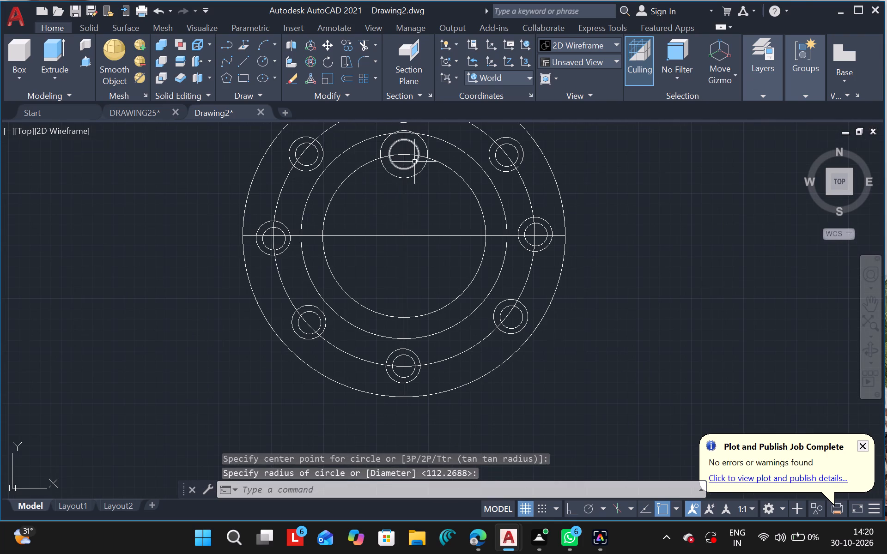
scroll(400, 149, "down", 1, "ctrl")
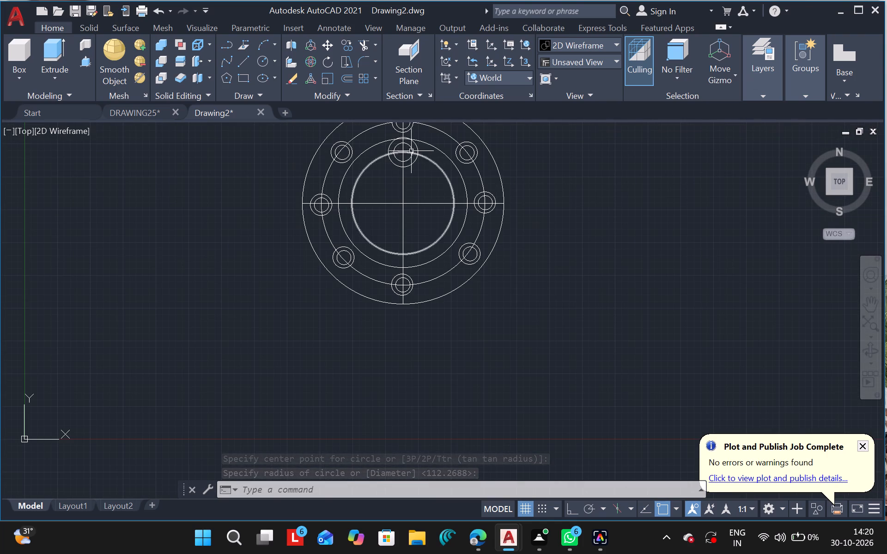
left_click_drag(379, 141, 384, 152)
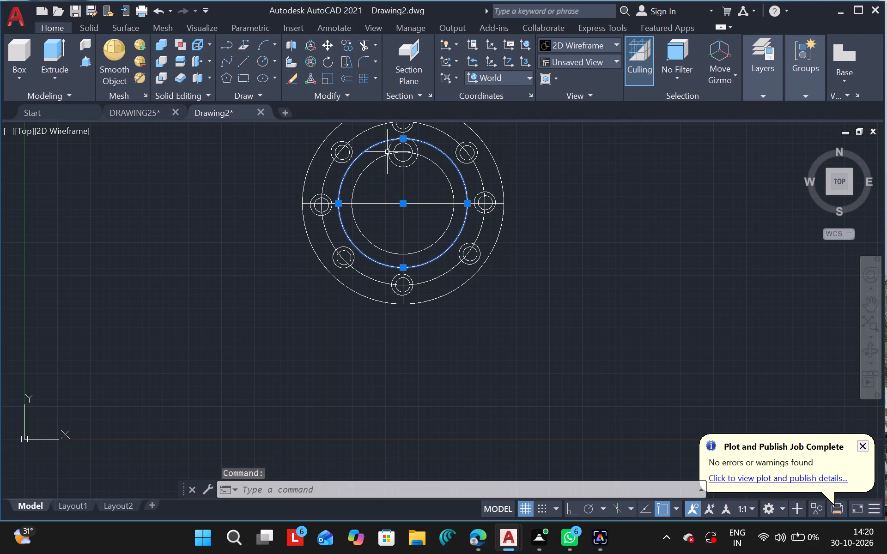
key("Escape")
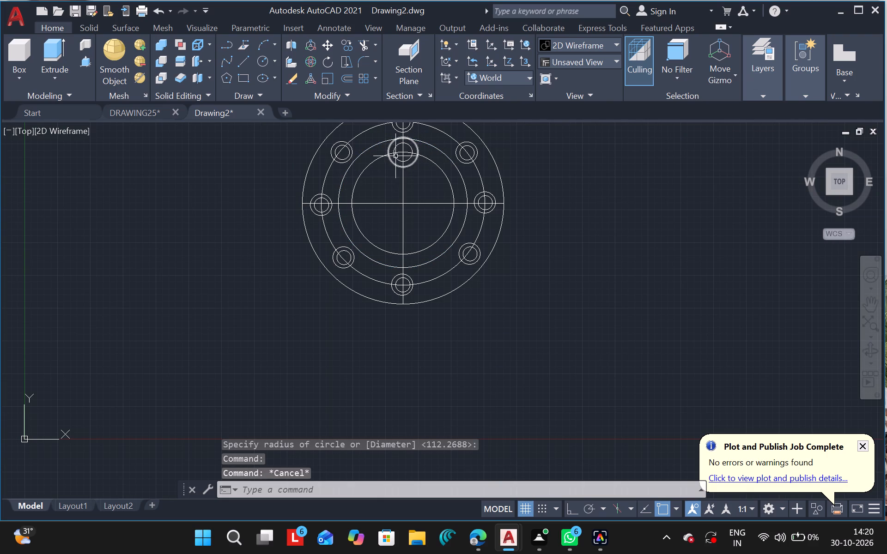
left_click(874, 298)
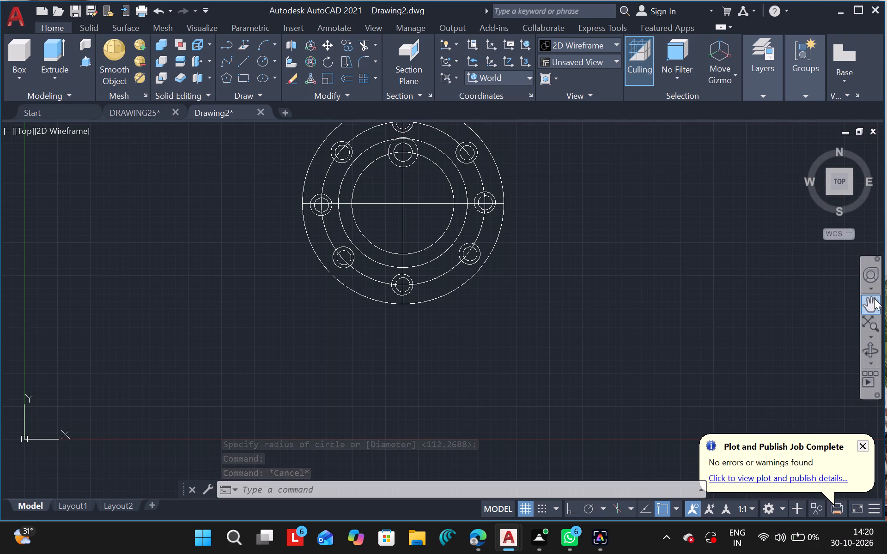
left_click_drag(407, 157, 408, 220)
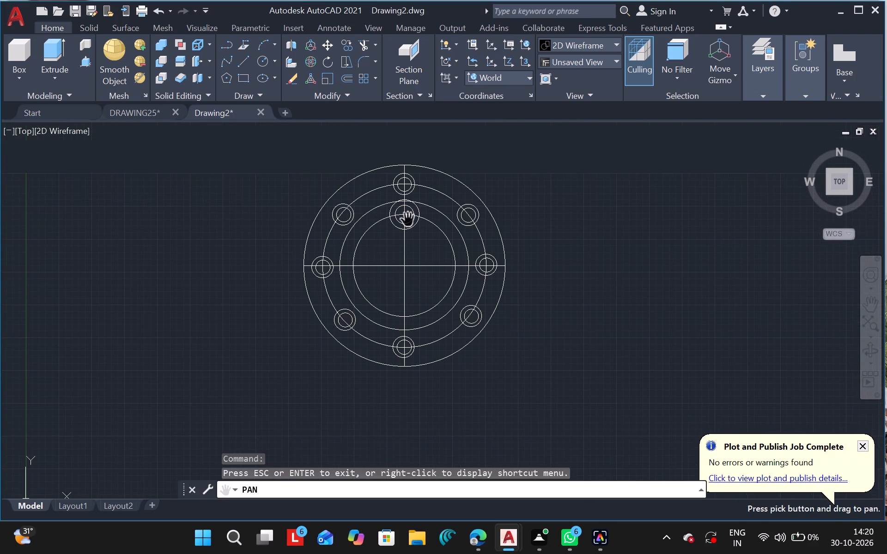
key("Escape")
scroll(406, 218, "up", 2, "ctrl")
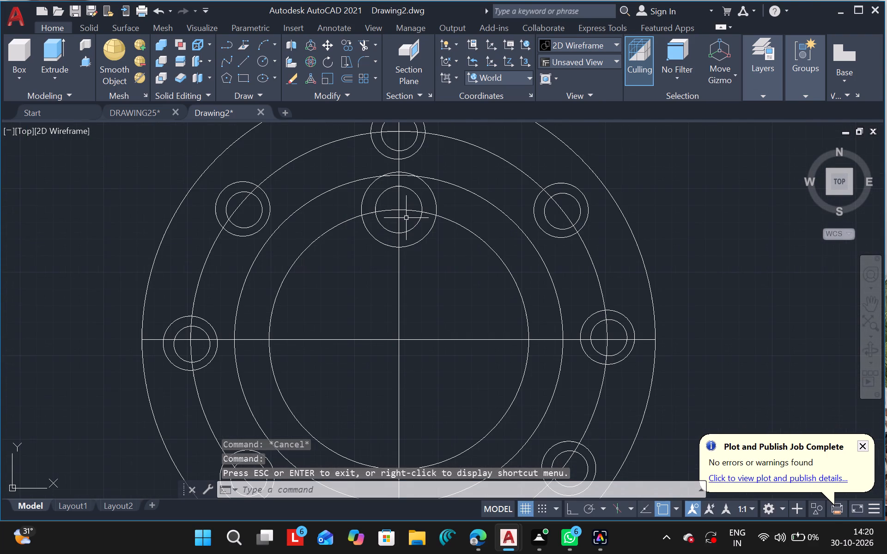
left_click(431, 219)
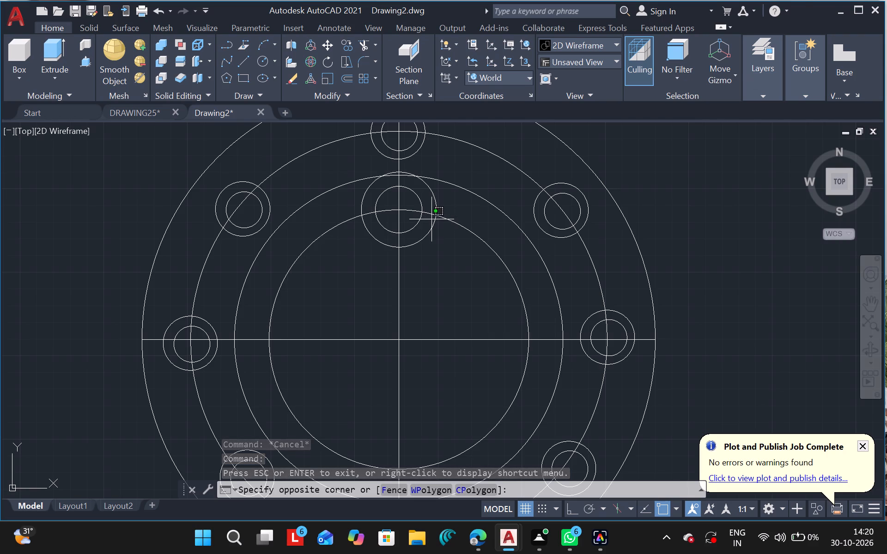
left_click(433, 224)
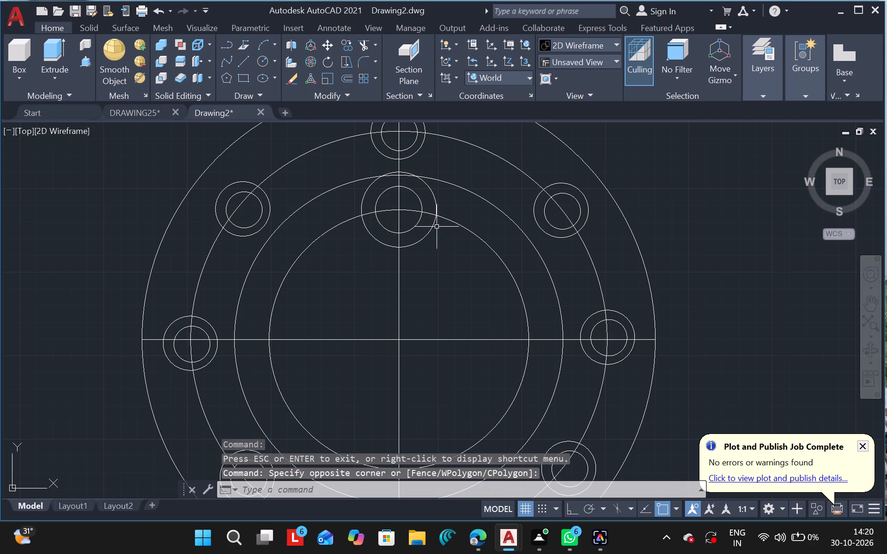
left_click(433, 224)
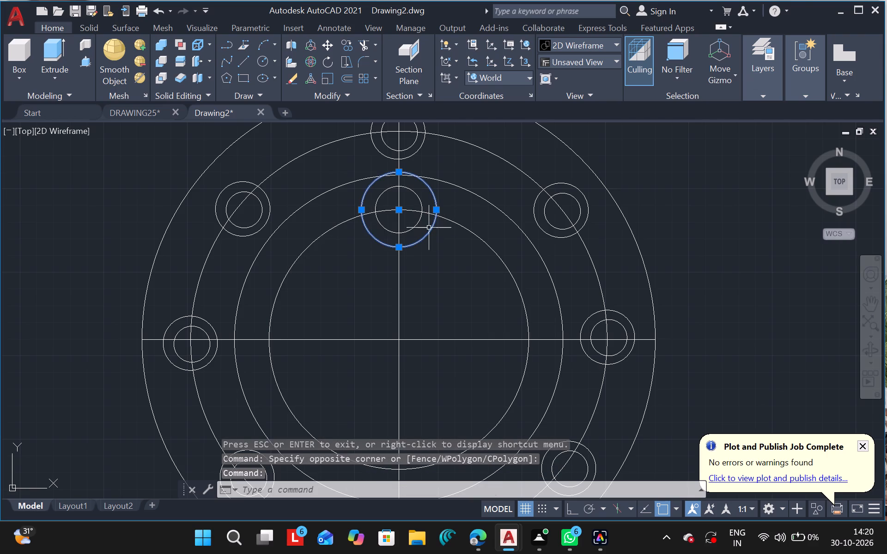
key("Delete")
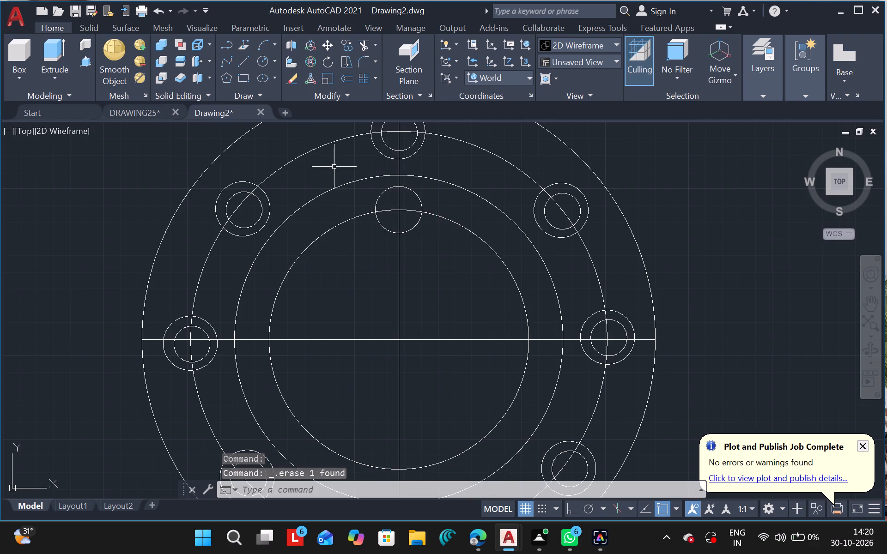
Draw a slightly larger concentric circle around the remaining small circle atop the innermost circle, staying just inside the next large circle.
left_click(261, 63)
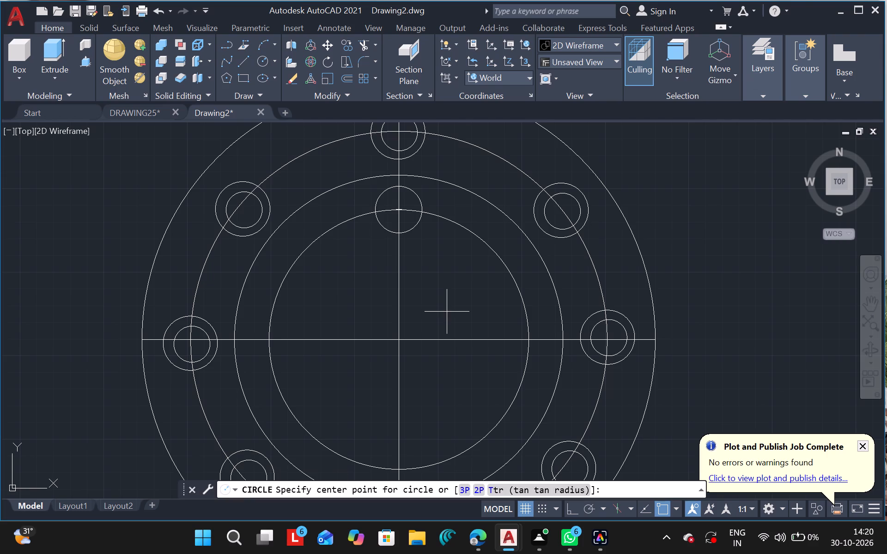
left_click_drag(399, 211, 402, 220)
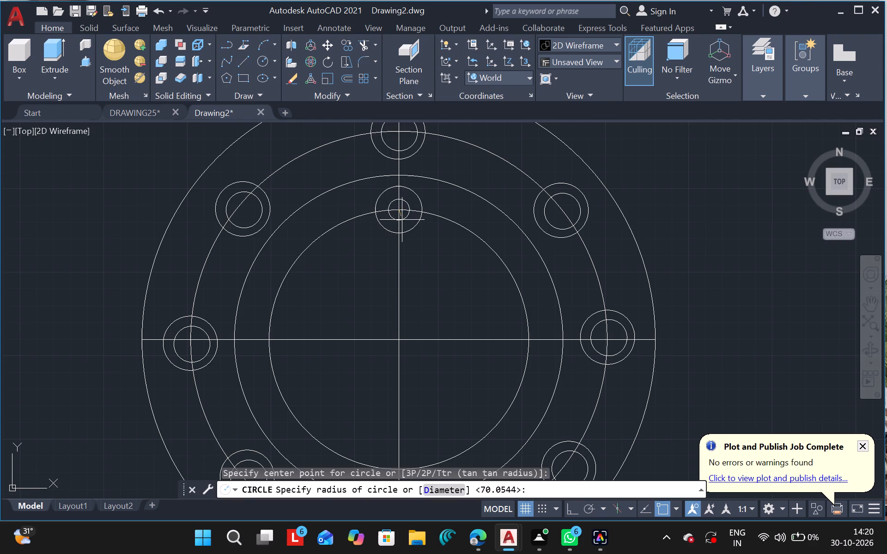
left_click_drag(402, 220, 408, 239)
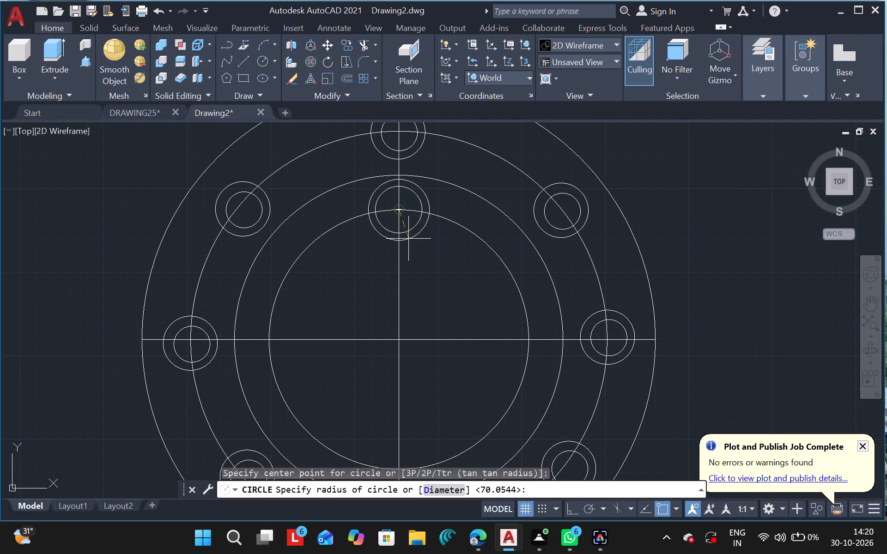
left_click_drag(408, 239, 409, 241)
left_click(409, 241)
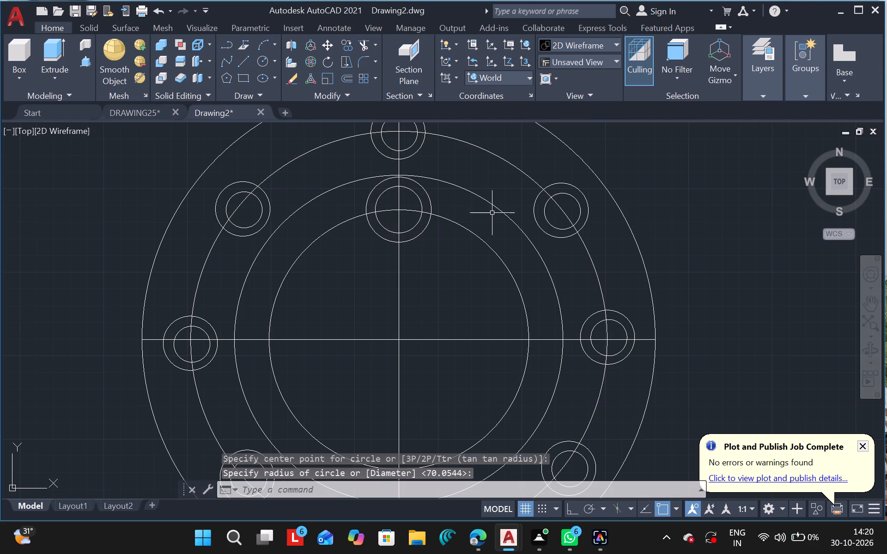
Copy the concentric circle pair from the top of the innermost circle straight down to its bottom, on the vertical centreline.
scroll(394, 207, "down", 3, "ctrl")
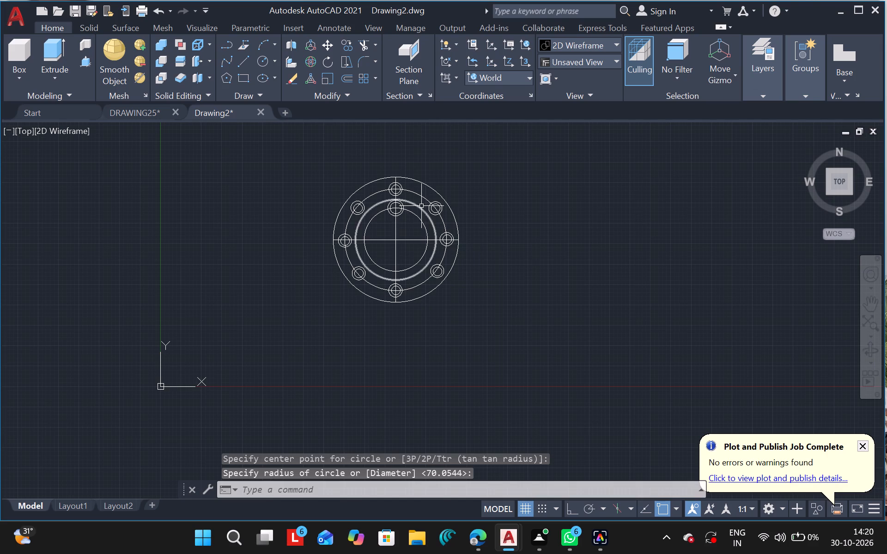
scroll(392, 208, "up", 1, "ctrl")
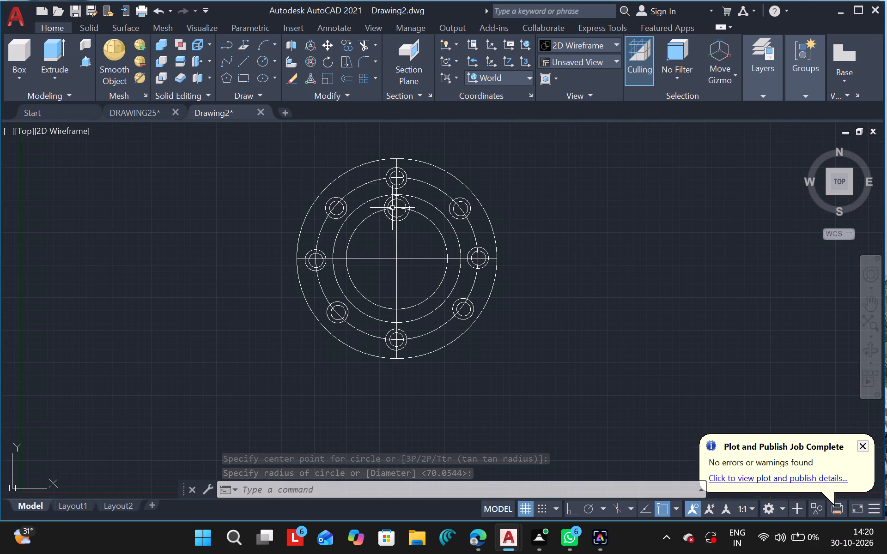
left_click_drag(384, 199, 365, 204)
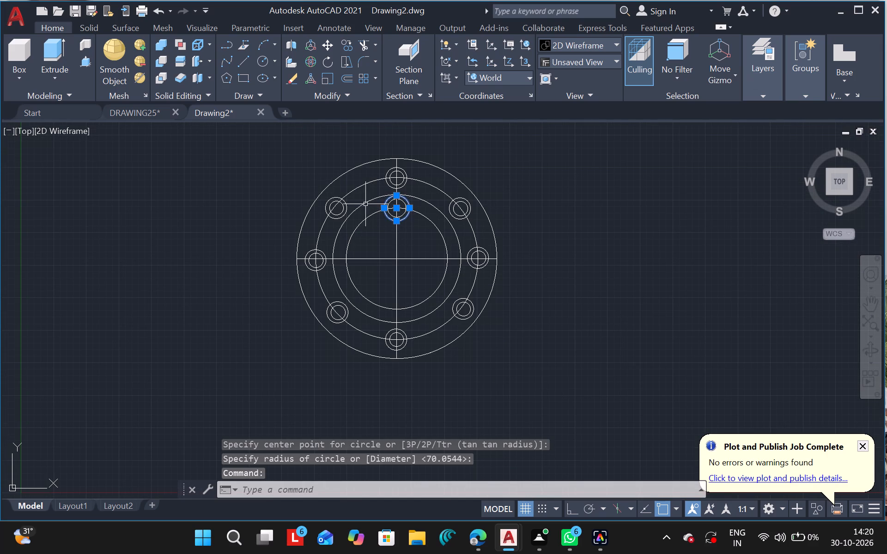
left_click_drag(365, 204, 362, 202)
left_click_drag(362, 202, 375, 229)
key("Escape")
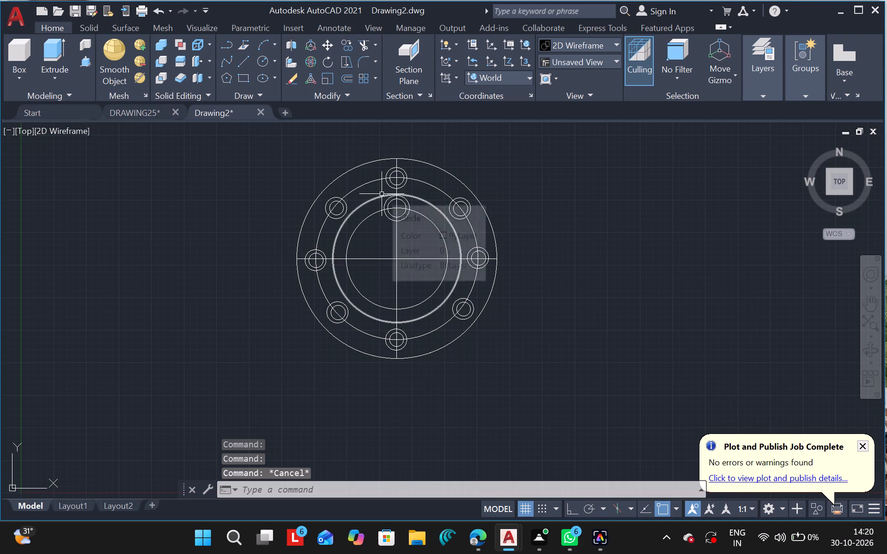
left_click_drag(382, 192, 377, 195)
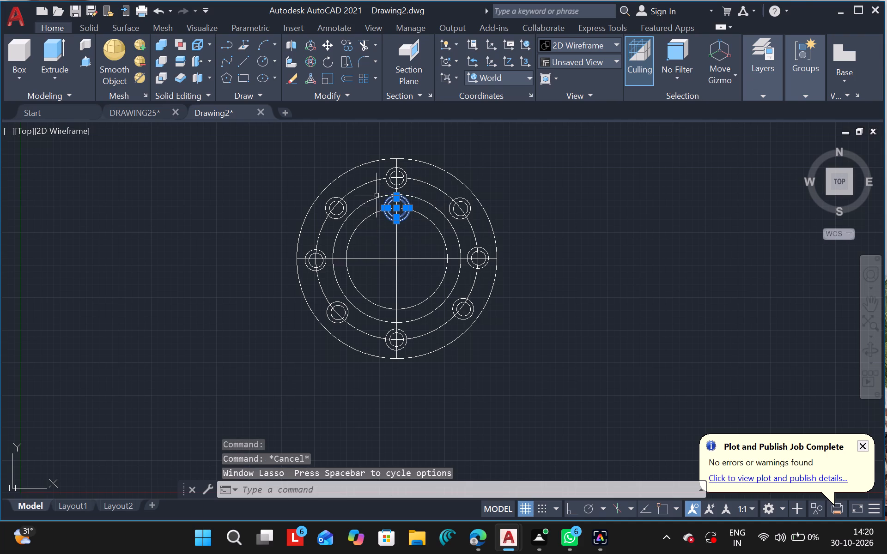
key("m")
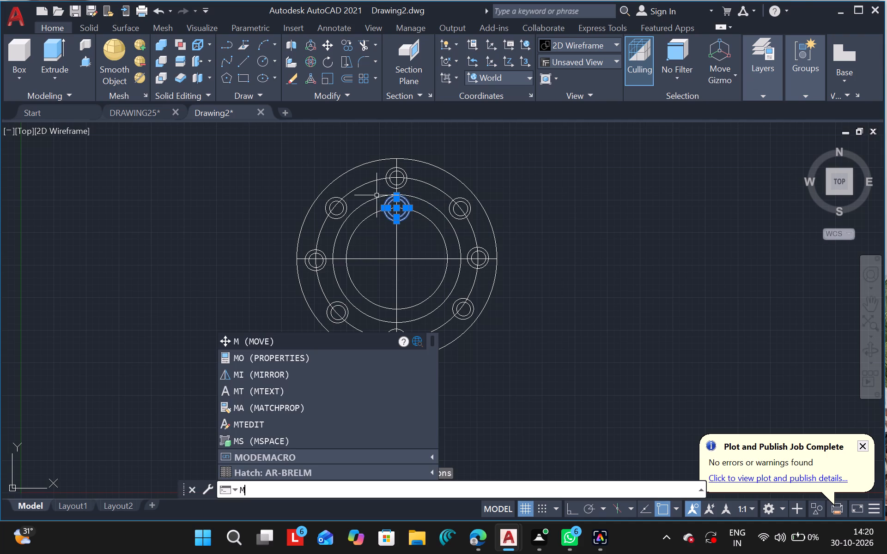
key("BackSpace")
type("CO")
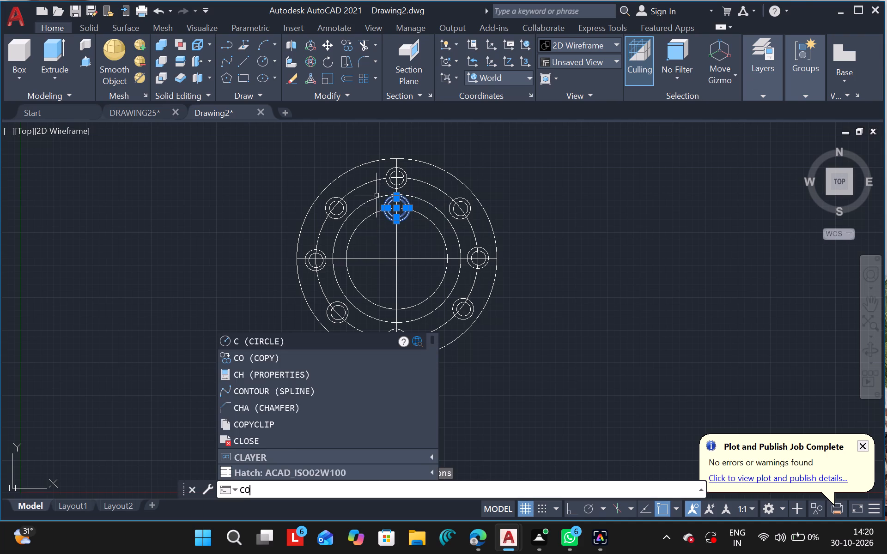
left_click(285, 343)
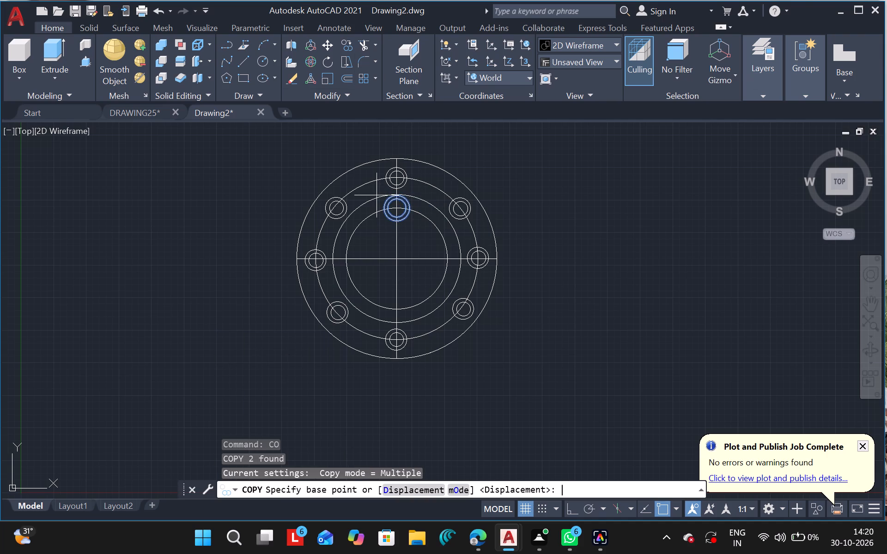
left_click_drag(712, 253, 710, 317)
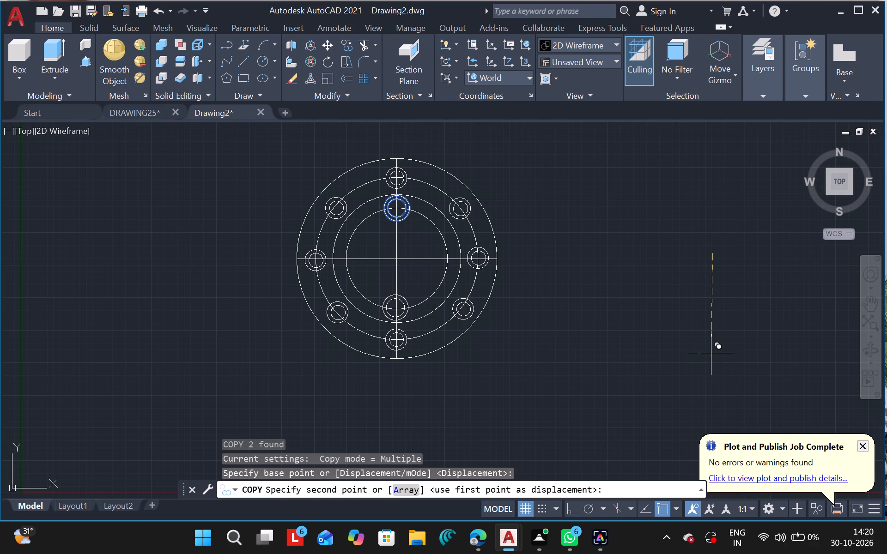
left_click(711, 353)
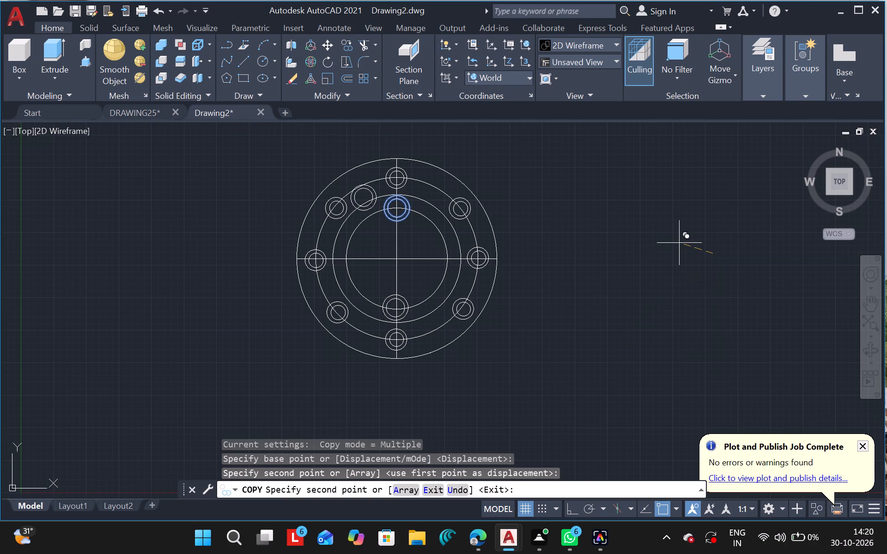
key("Escape")
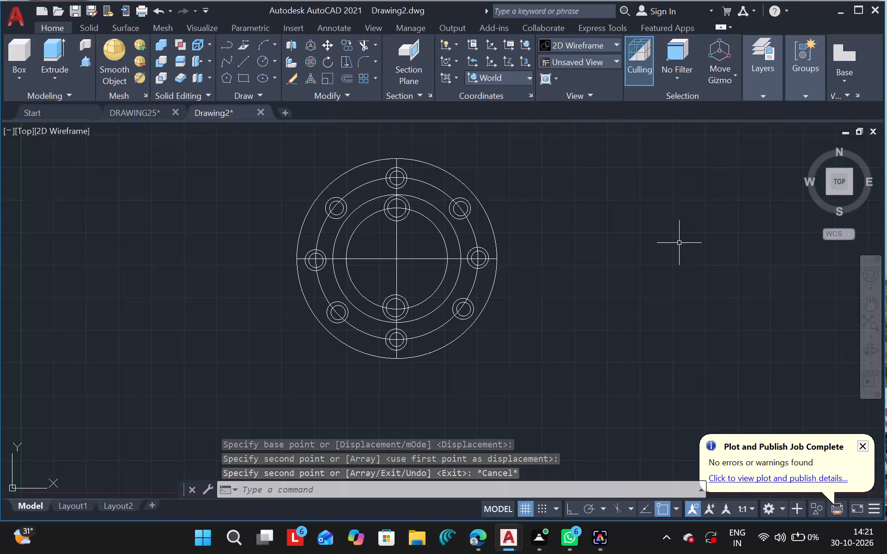
left_click(679, 243)
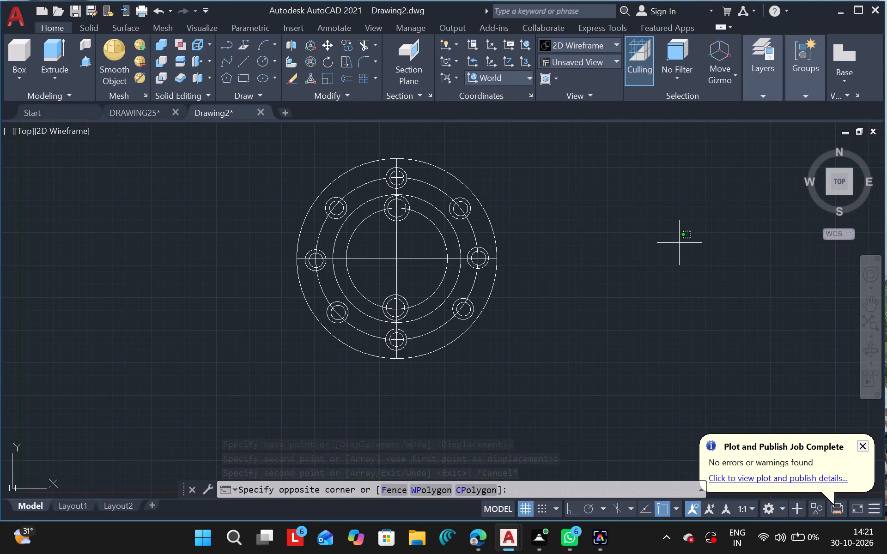
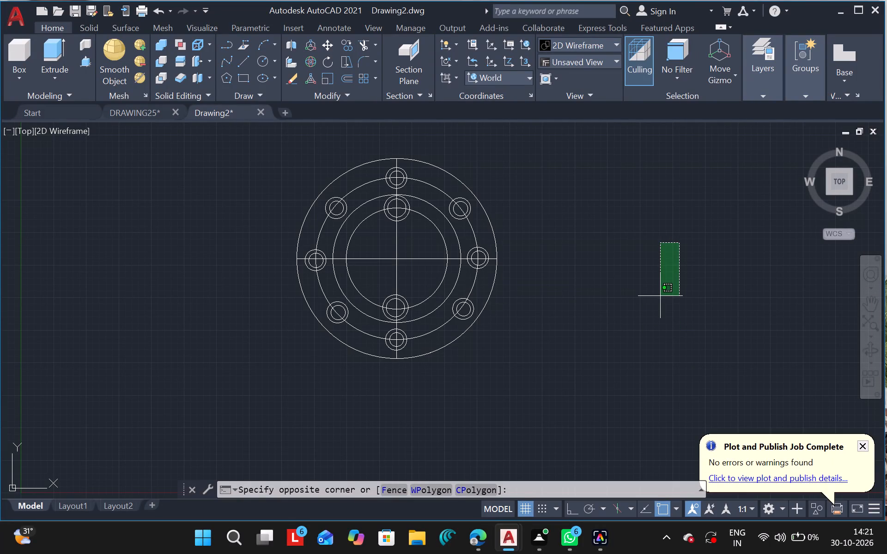
Draw two horizontal lines extending the horizontal centreline outward from each side of the outermost circle.
key("Escape")
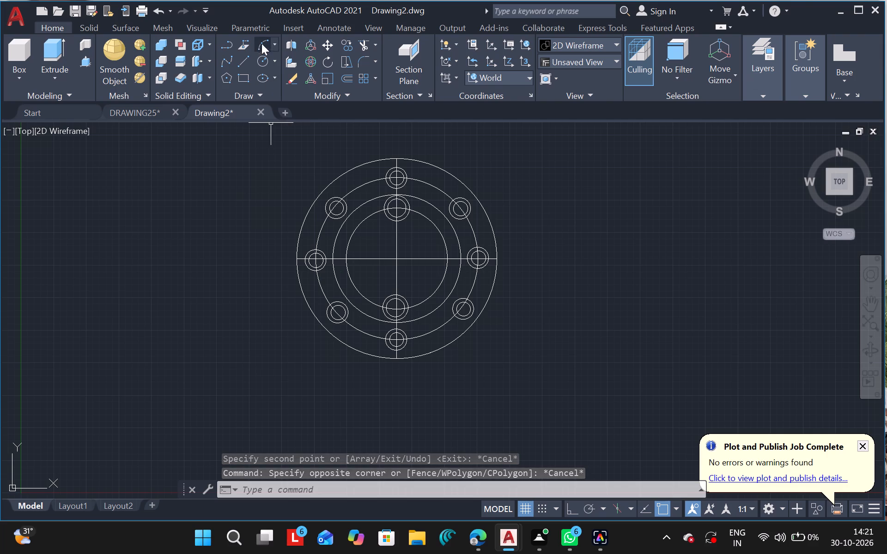
left_click(241, 64)
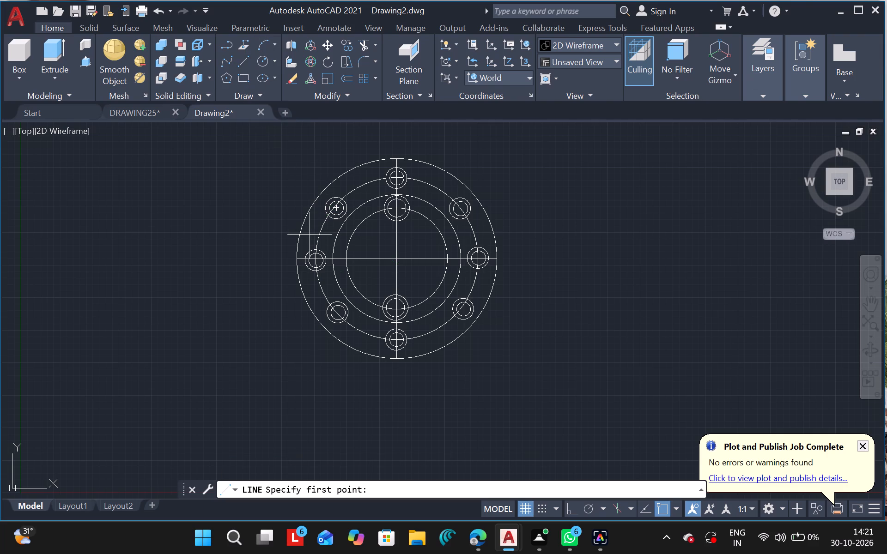
left_click_drag(297, 263, 218, 289)
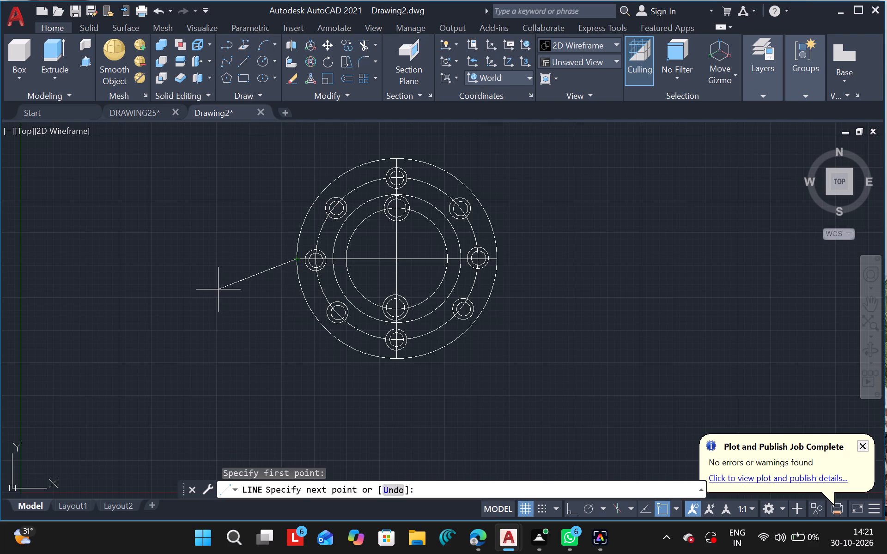
left_click(188, 265)
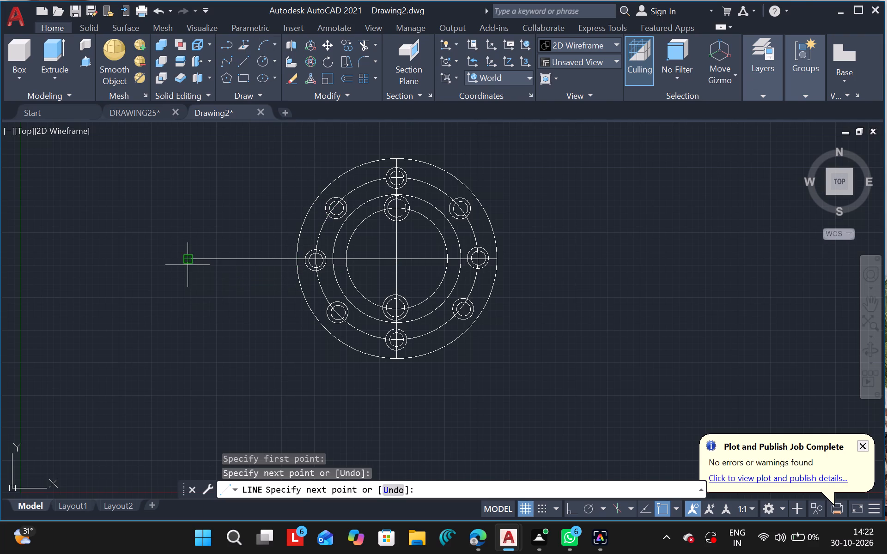
key("Escape")
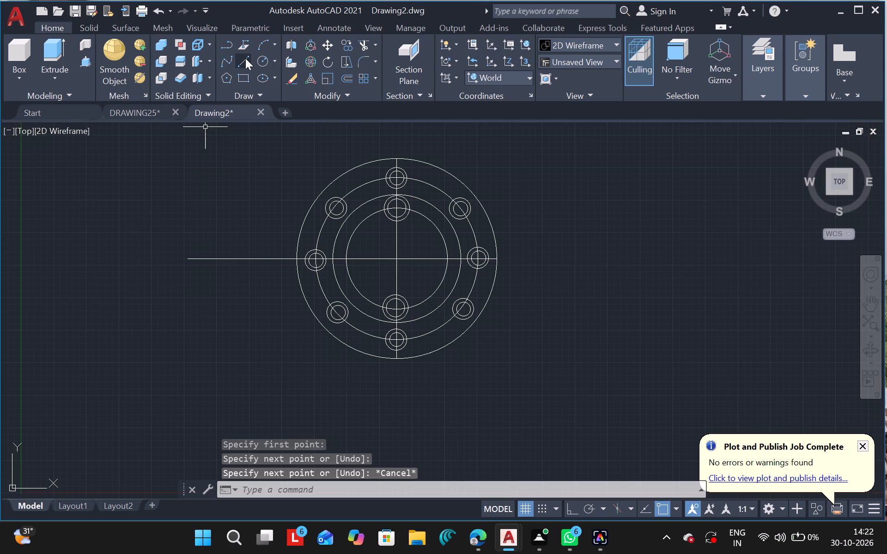
left_click(245, 58)
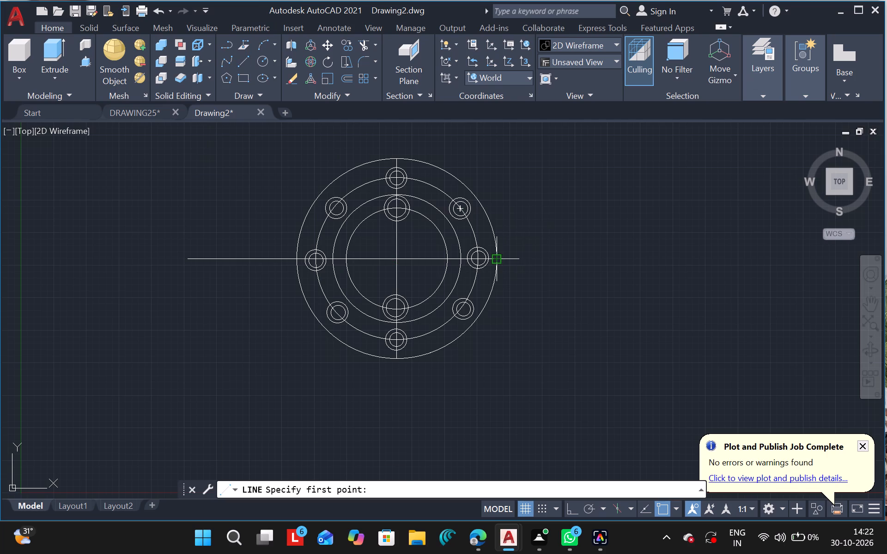
left_click_drag(495, 257, 572, 269)
left_click(598, 261)
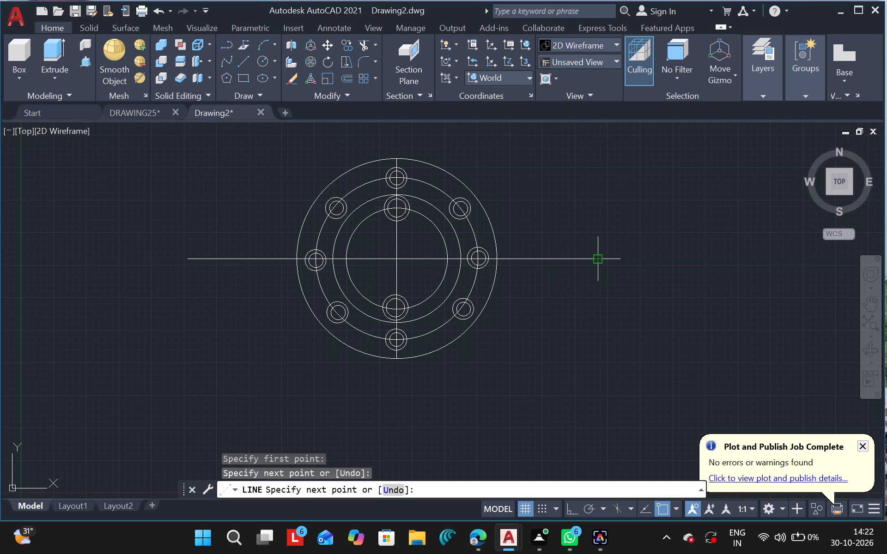
key("Escape")
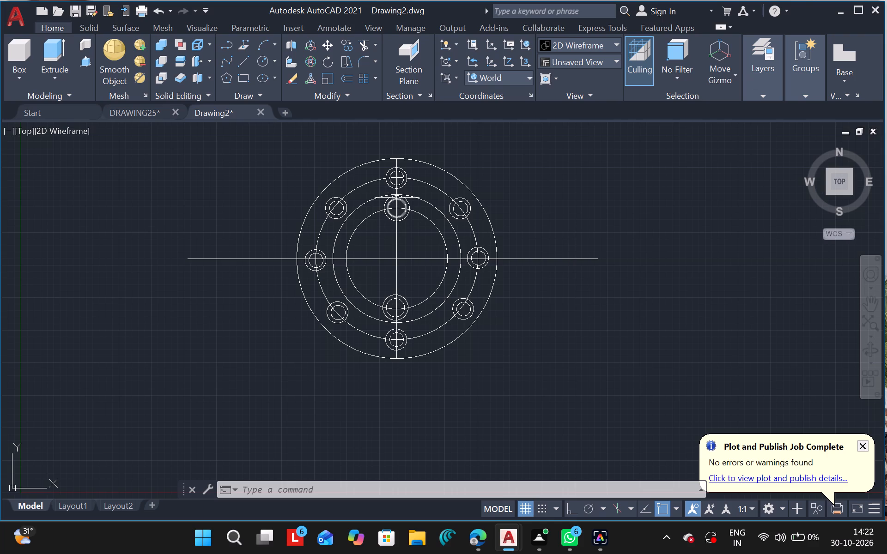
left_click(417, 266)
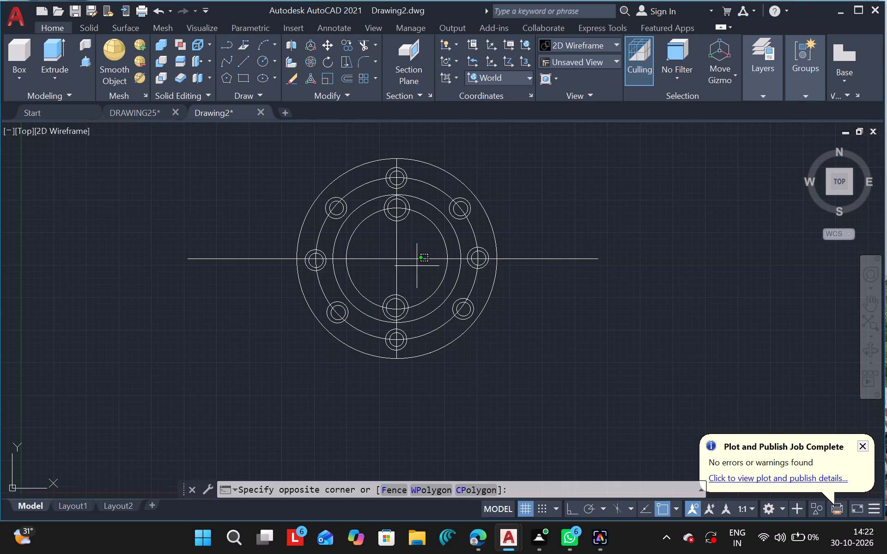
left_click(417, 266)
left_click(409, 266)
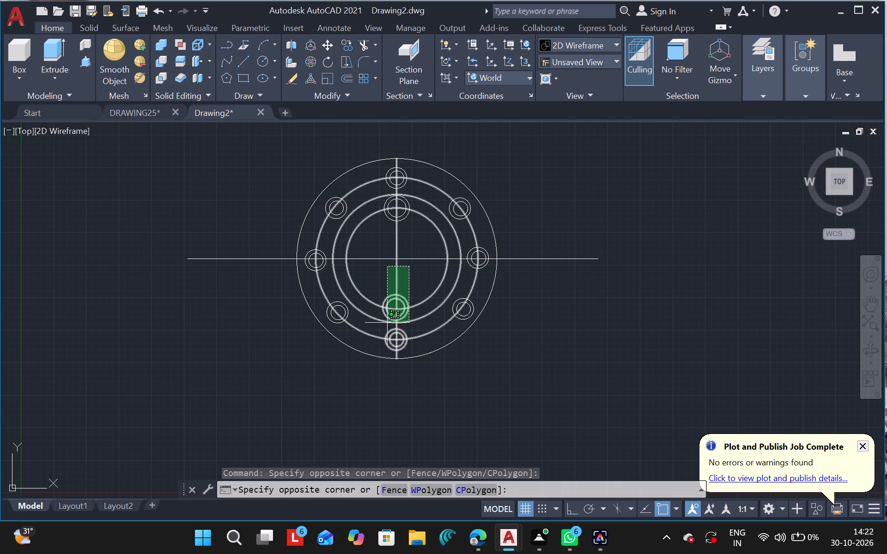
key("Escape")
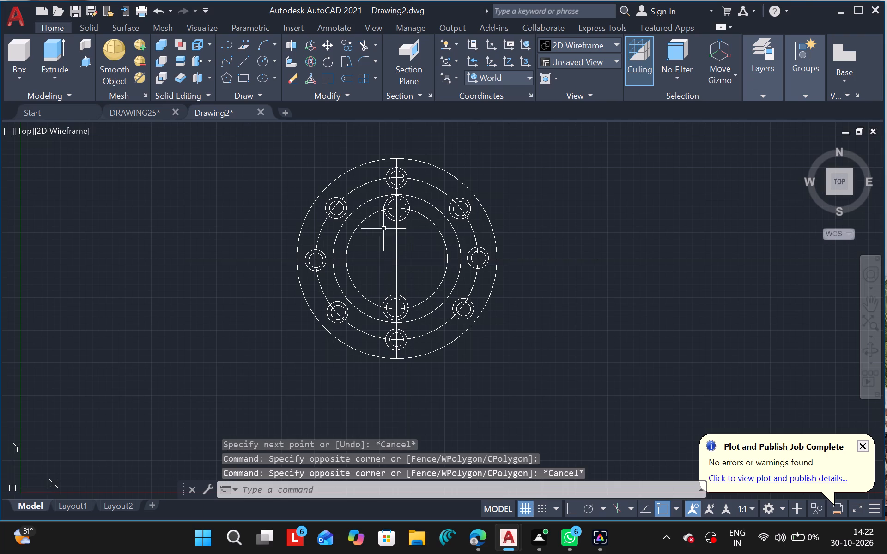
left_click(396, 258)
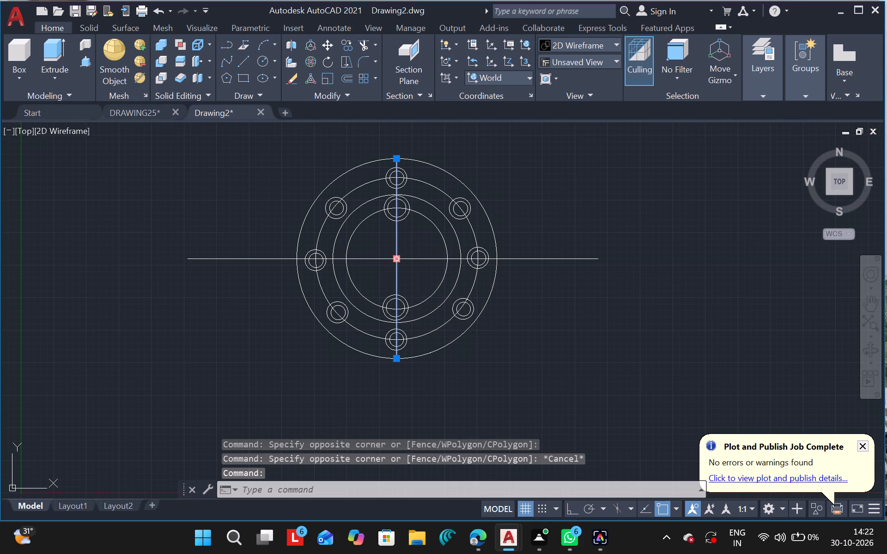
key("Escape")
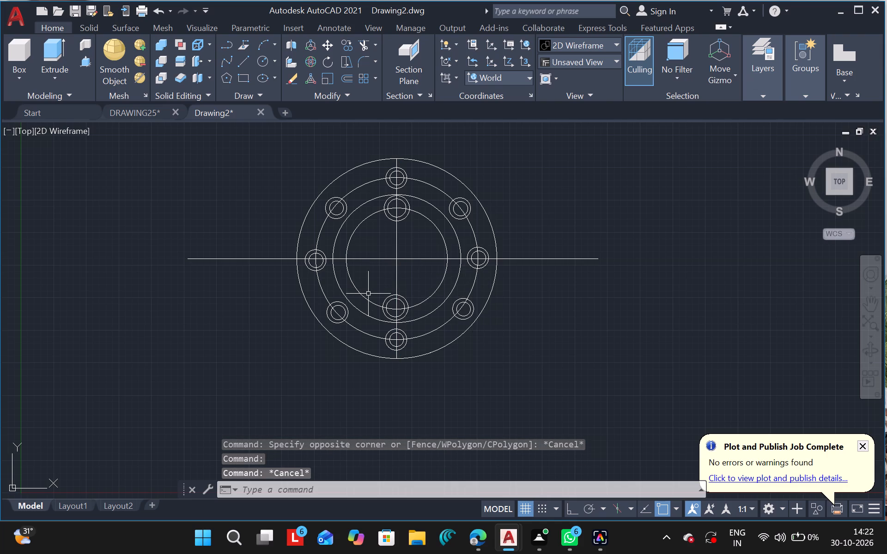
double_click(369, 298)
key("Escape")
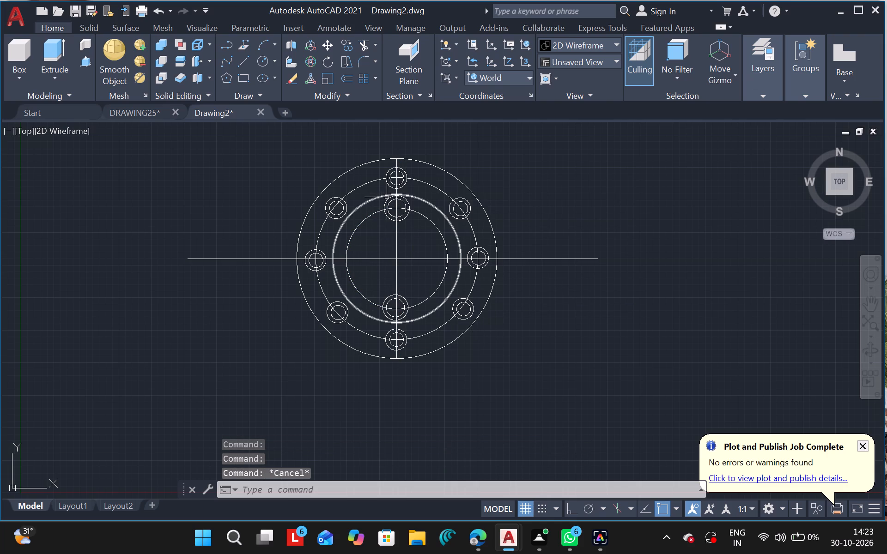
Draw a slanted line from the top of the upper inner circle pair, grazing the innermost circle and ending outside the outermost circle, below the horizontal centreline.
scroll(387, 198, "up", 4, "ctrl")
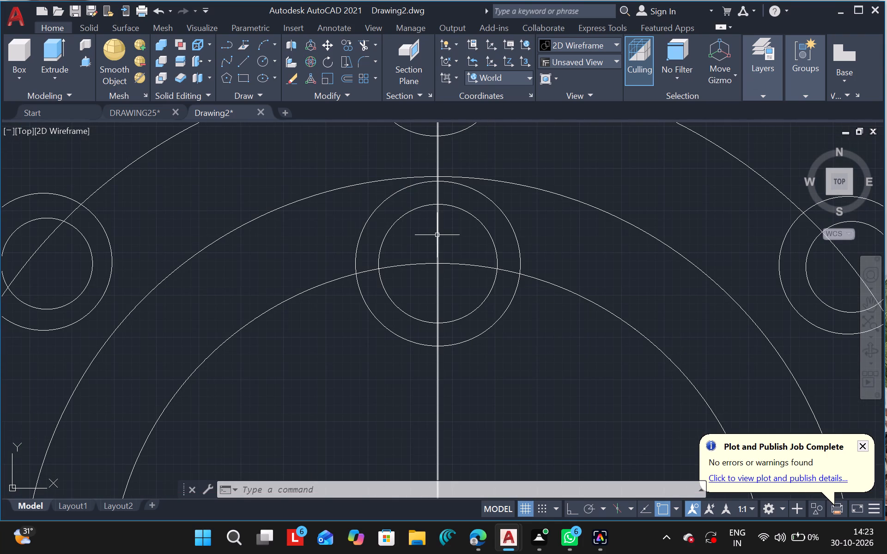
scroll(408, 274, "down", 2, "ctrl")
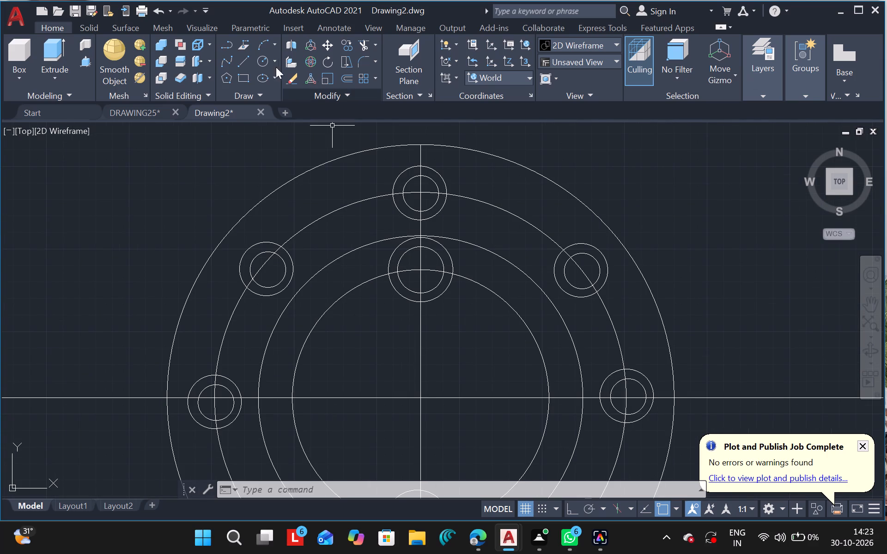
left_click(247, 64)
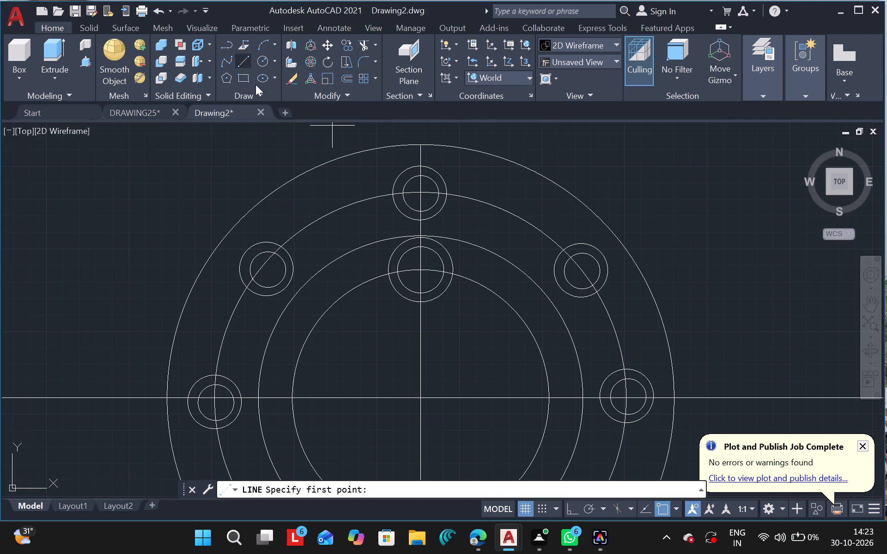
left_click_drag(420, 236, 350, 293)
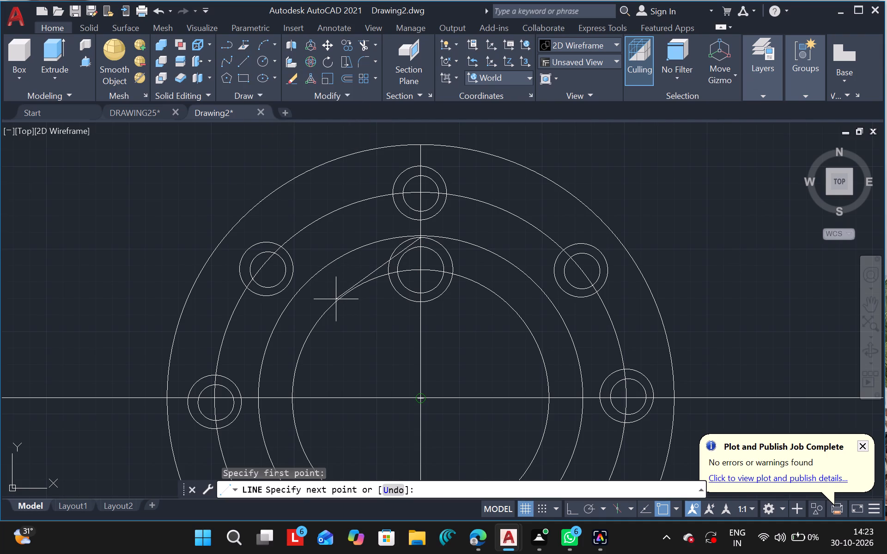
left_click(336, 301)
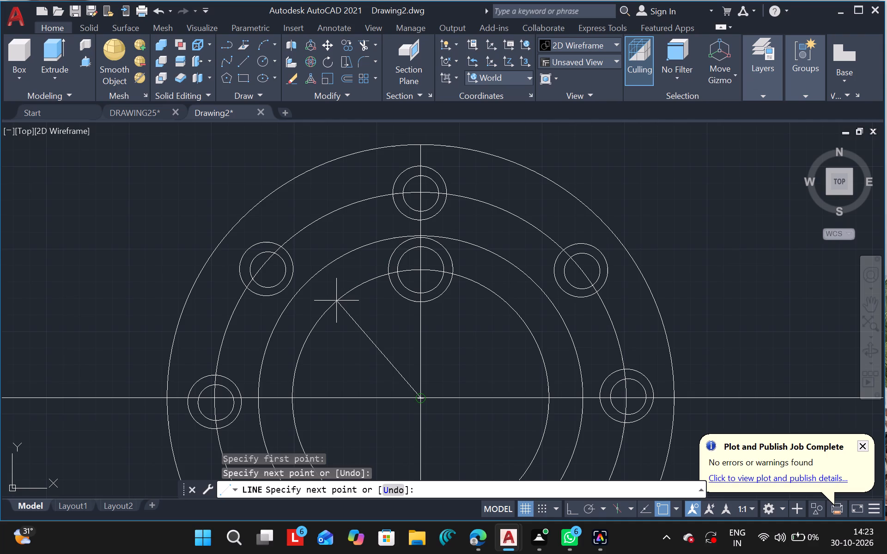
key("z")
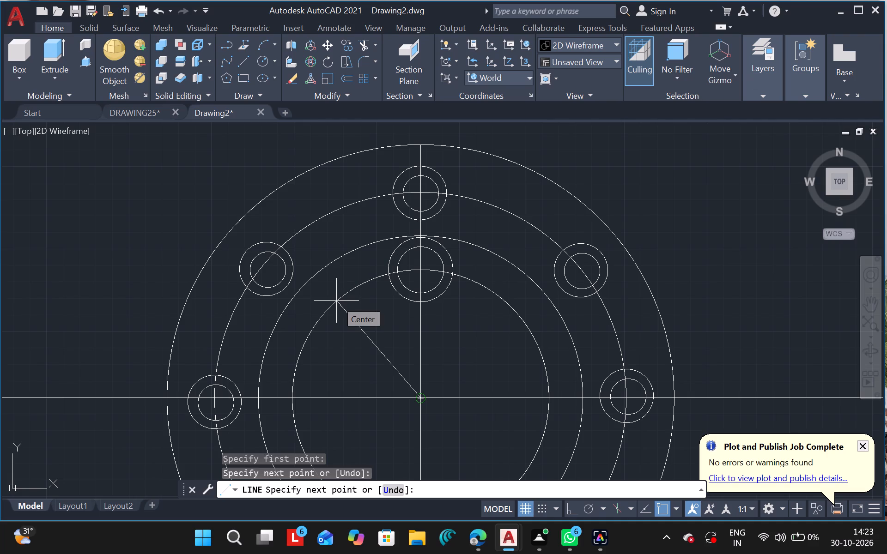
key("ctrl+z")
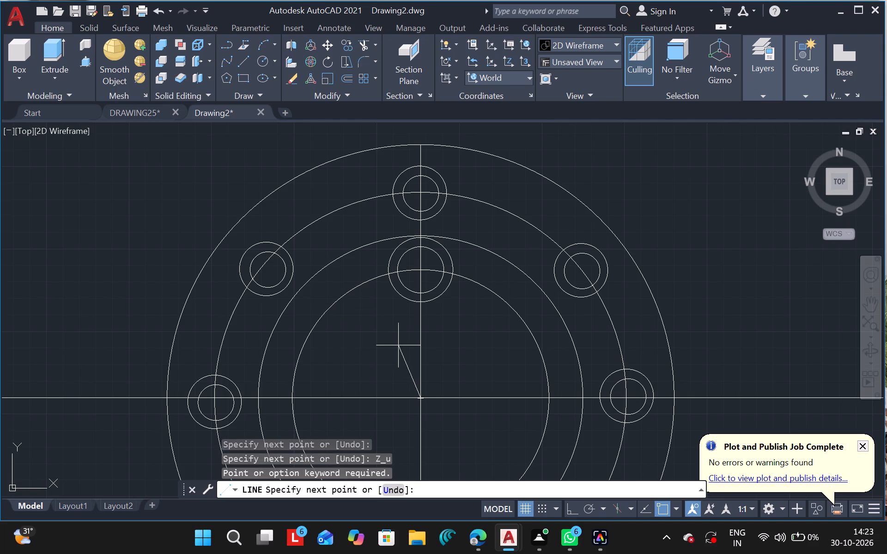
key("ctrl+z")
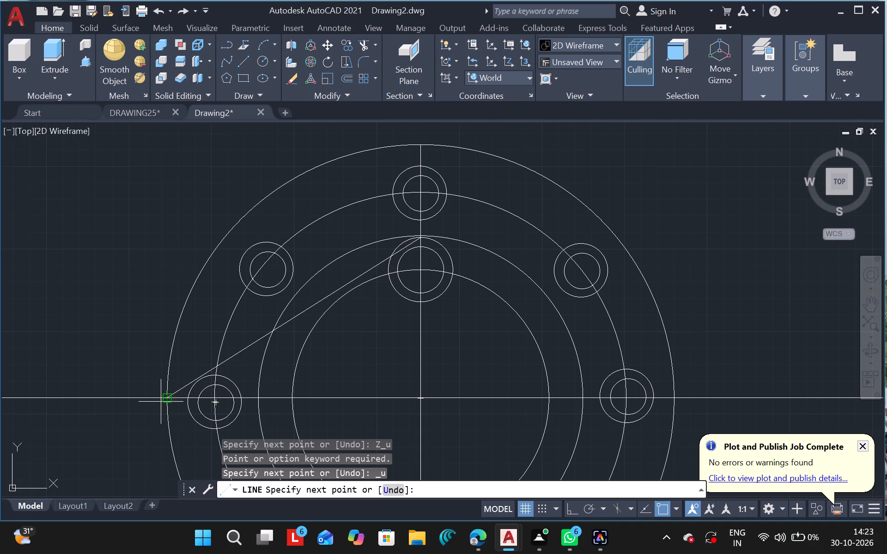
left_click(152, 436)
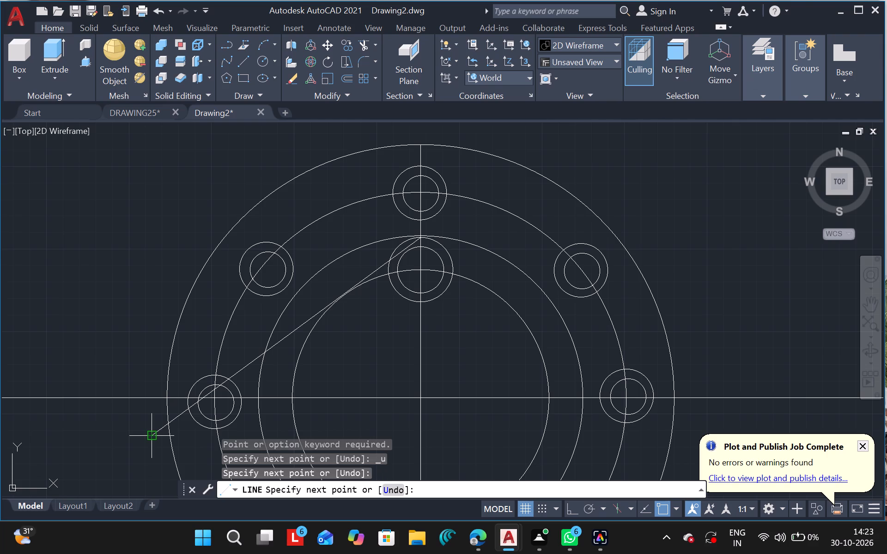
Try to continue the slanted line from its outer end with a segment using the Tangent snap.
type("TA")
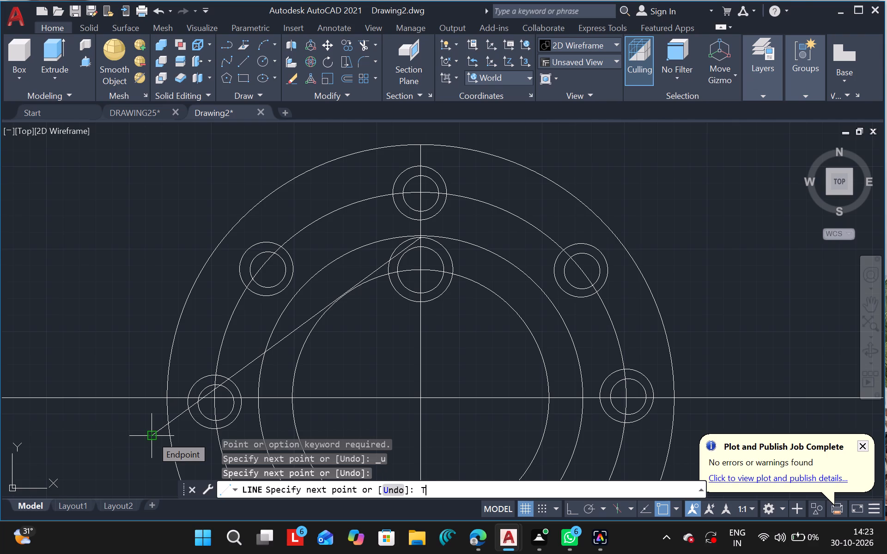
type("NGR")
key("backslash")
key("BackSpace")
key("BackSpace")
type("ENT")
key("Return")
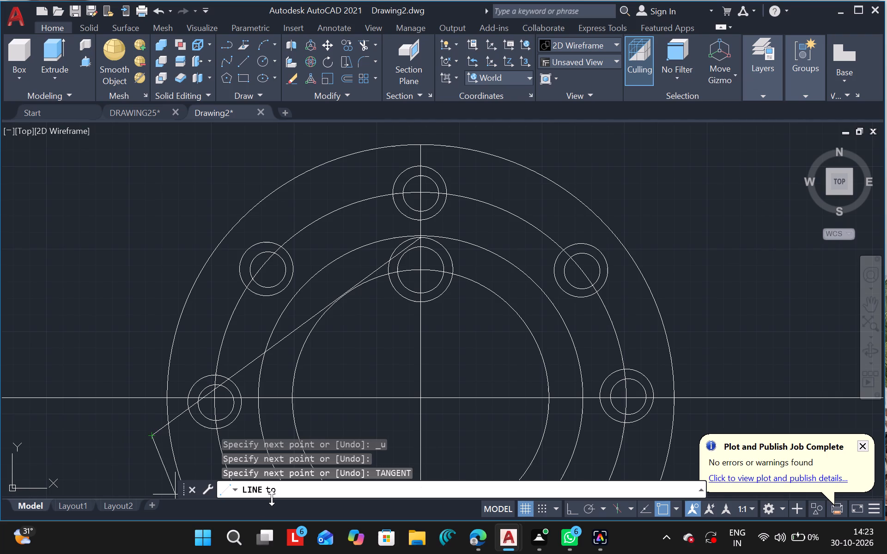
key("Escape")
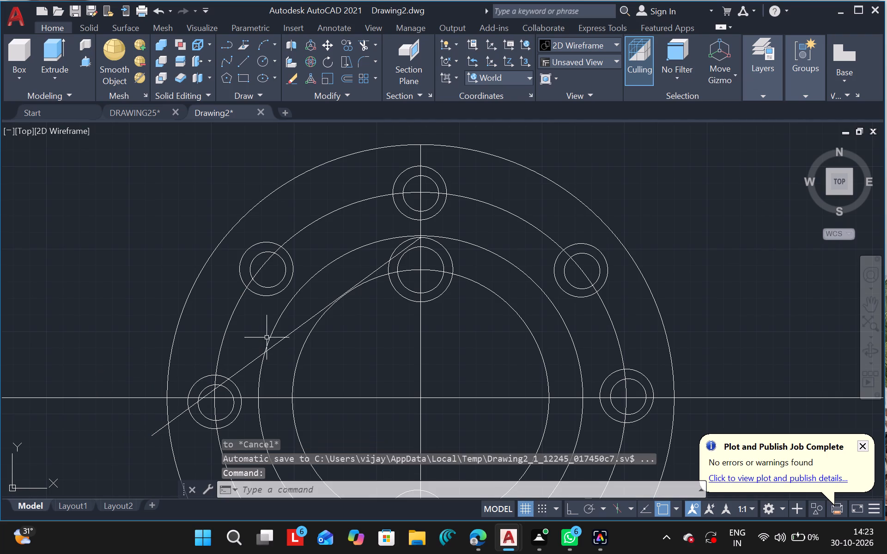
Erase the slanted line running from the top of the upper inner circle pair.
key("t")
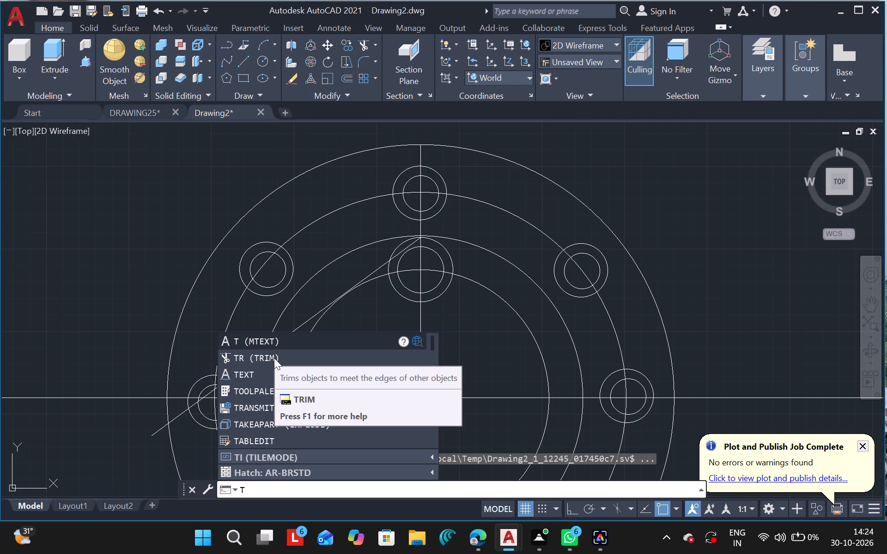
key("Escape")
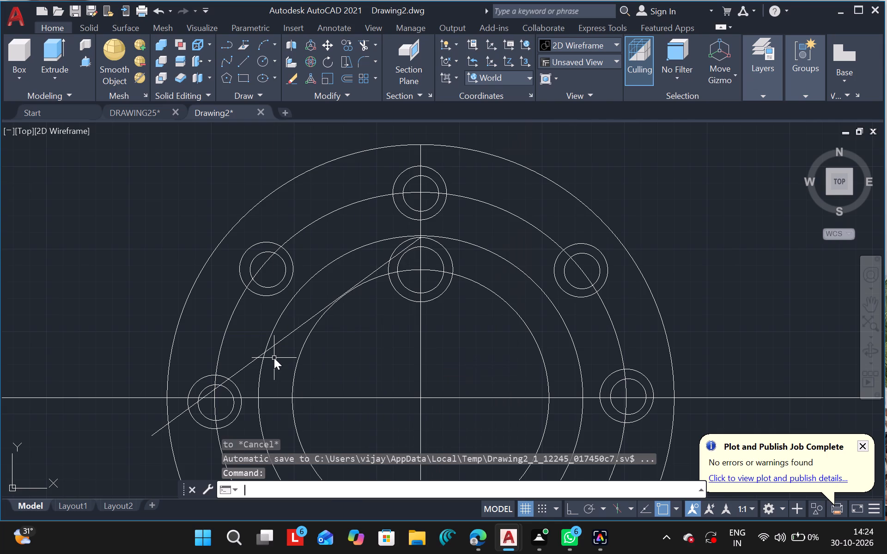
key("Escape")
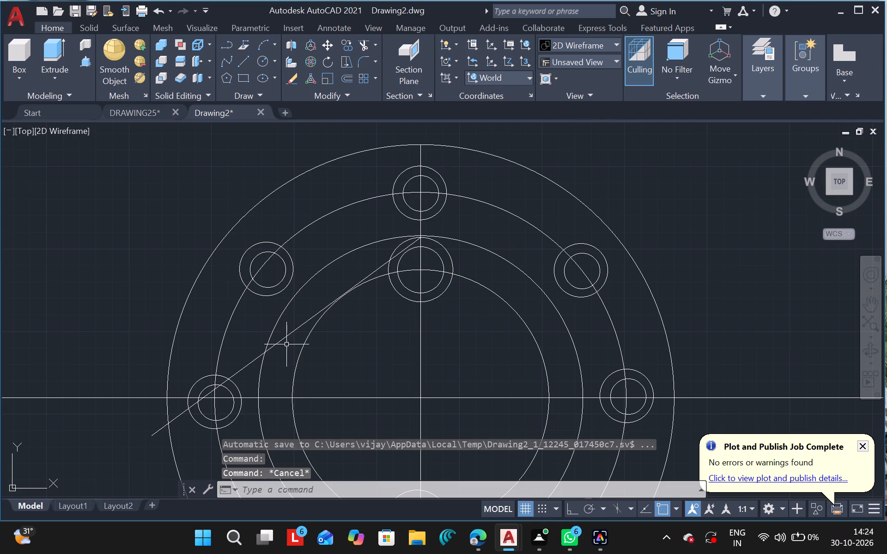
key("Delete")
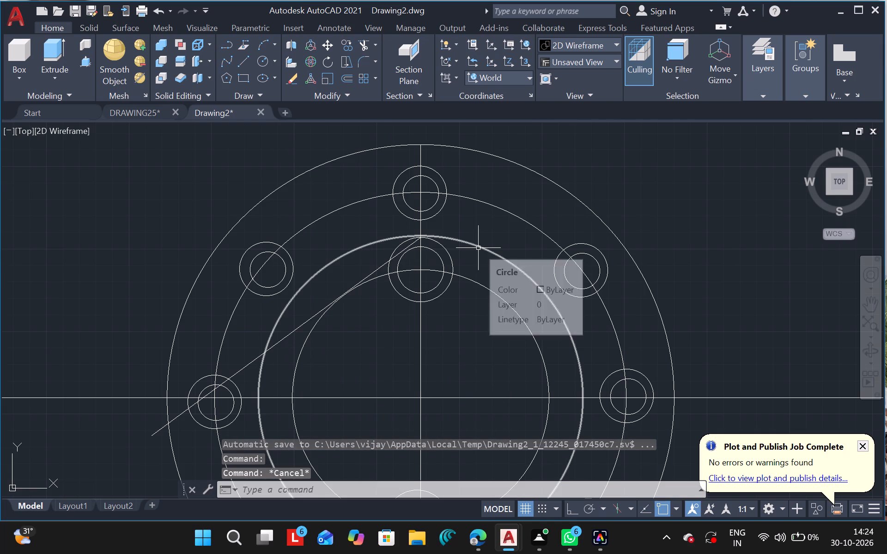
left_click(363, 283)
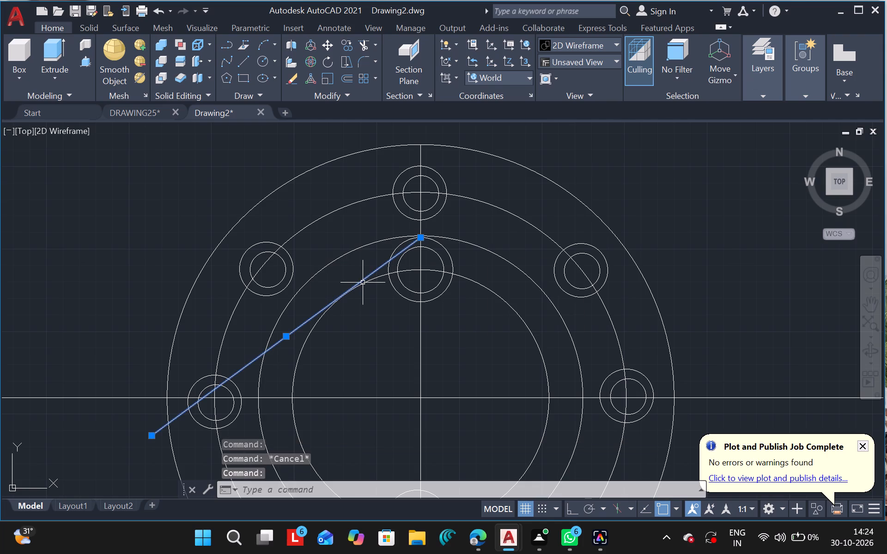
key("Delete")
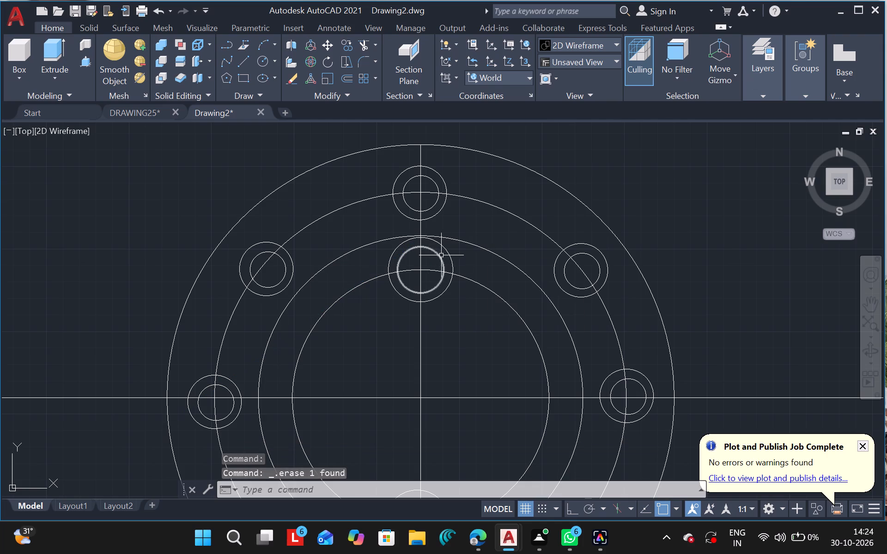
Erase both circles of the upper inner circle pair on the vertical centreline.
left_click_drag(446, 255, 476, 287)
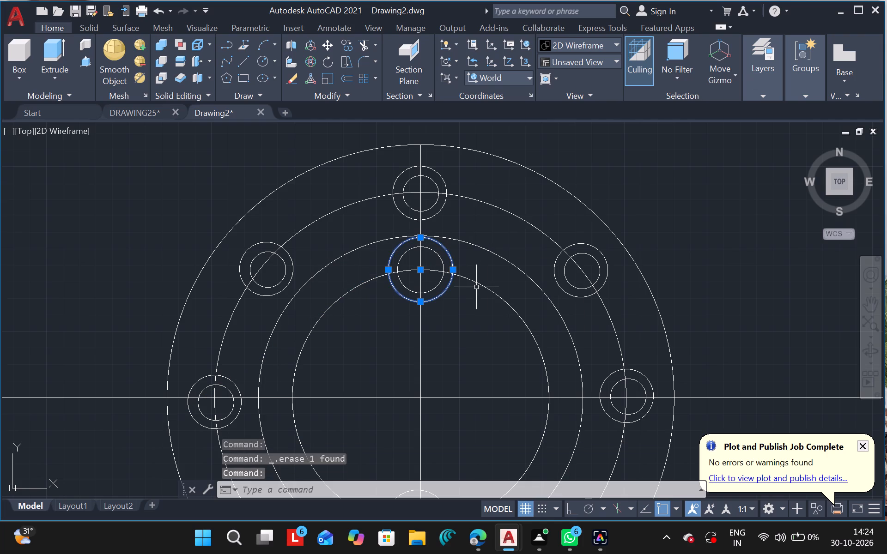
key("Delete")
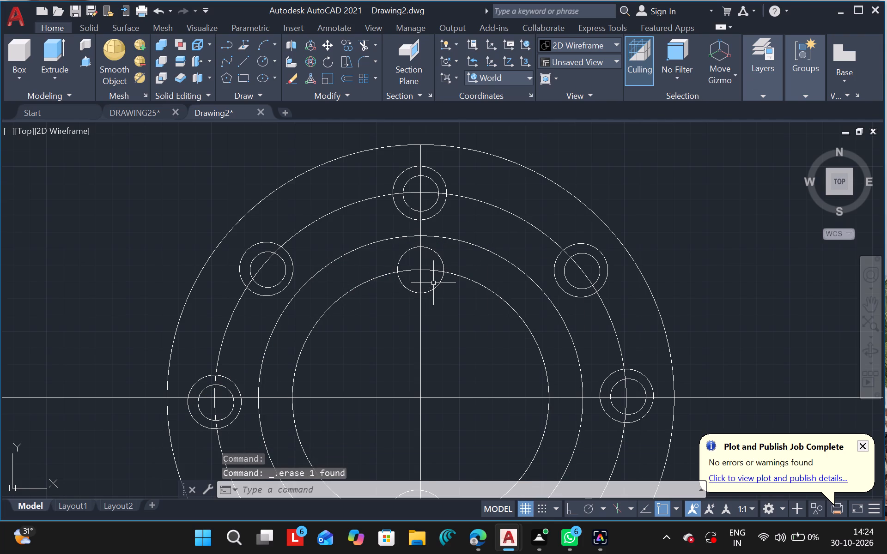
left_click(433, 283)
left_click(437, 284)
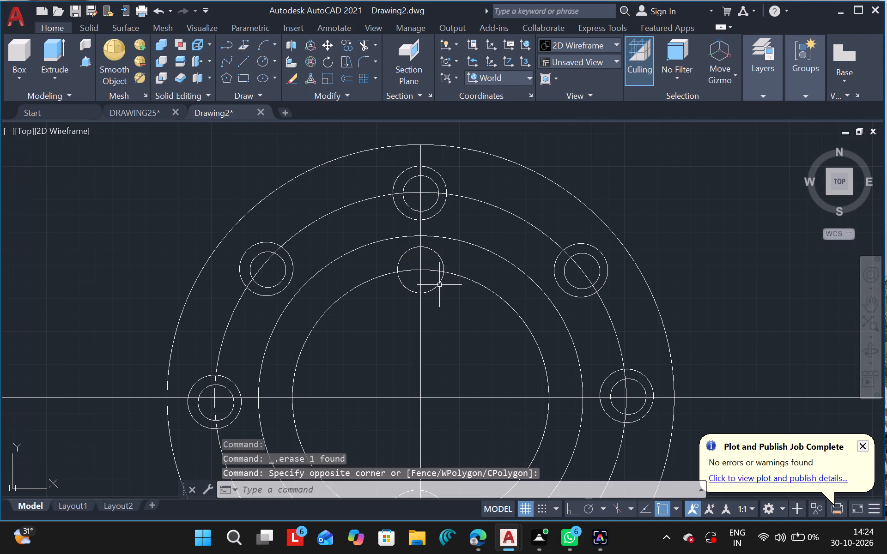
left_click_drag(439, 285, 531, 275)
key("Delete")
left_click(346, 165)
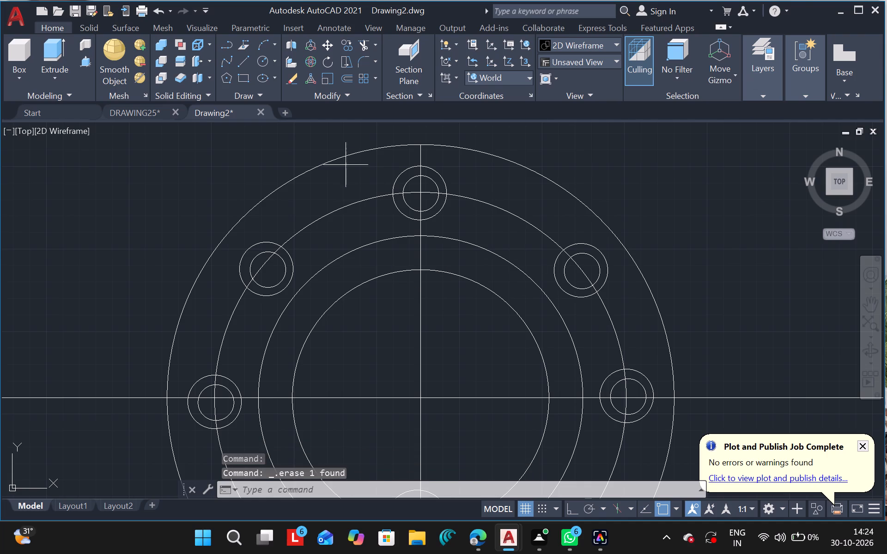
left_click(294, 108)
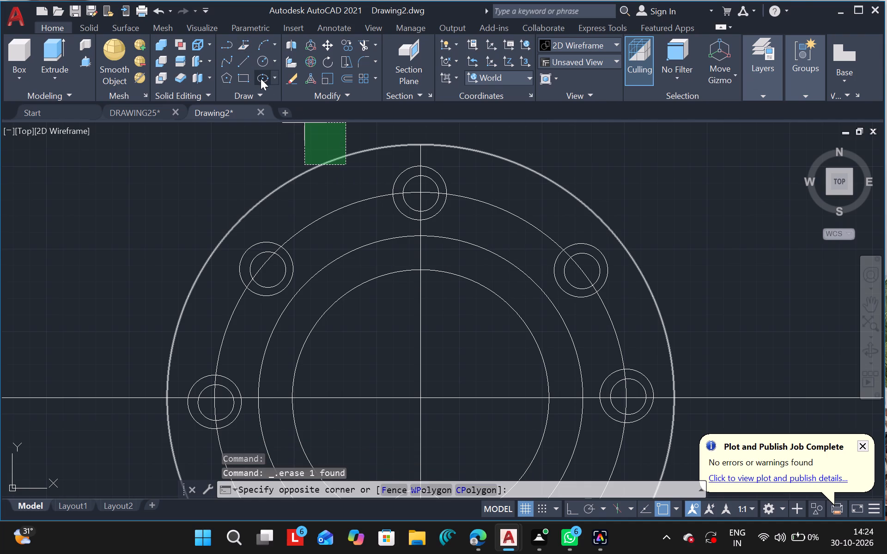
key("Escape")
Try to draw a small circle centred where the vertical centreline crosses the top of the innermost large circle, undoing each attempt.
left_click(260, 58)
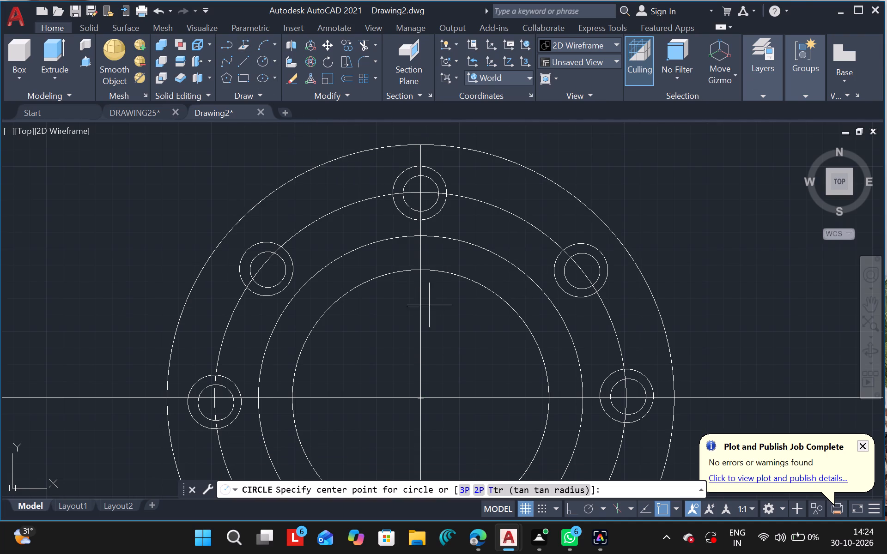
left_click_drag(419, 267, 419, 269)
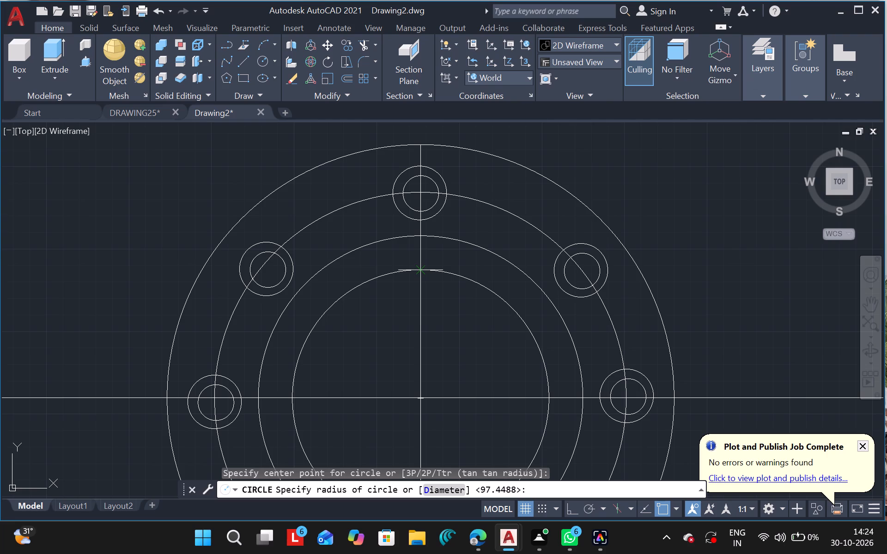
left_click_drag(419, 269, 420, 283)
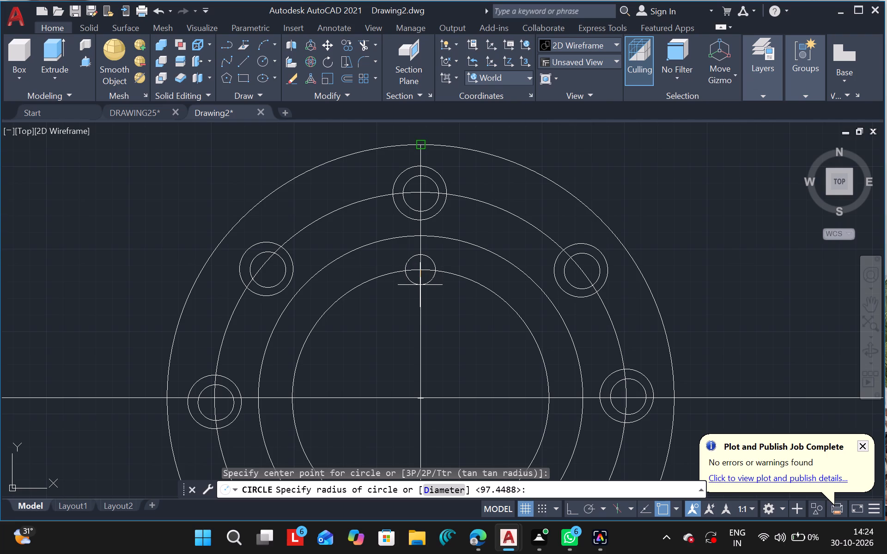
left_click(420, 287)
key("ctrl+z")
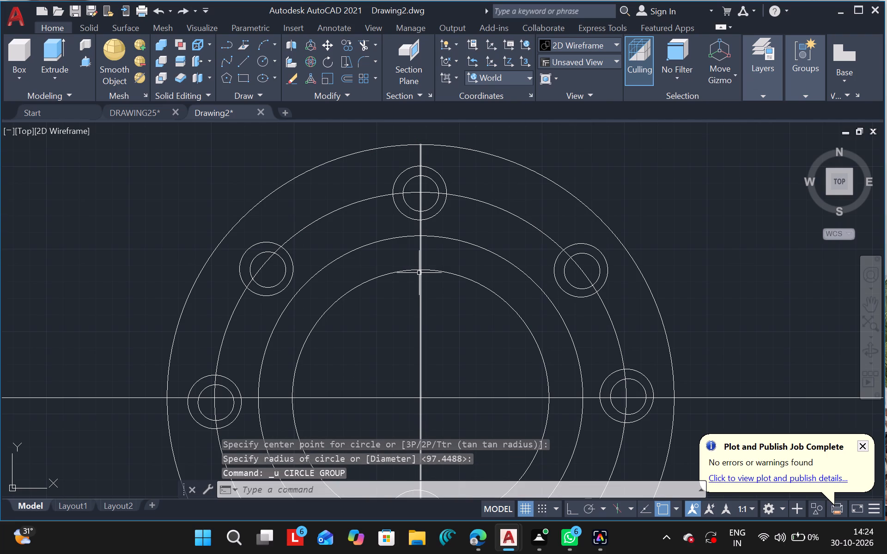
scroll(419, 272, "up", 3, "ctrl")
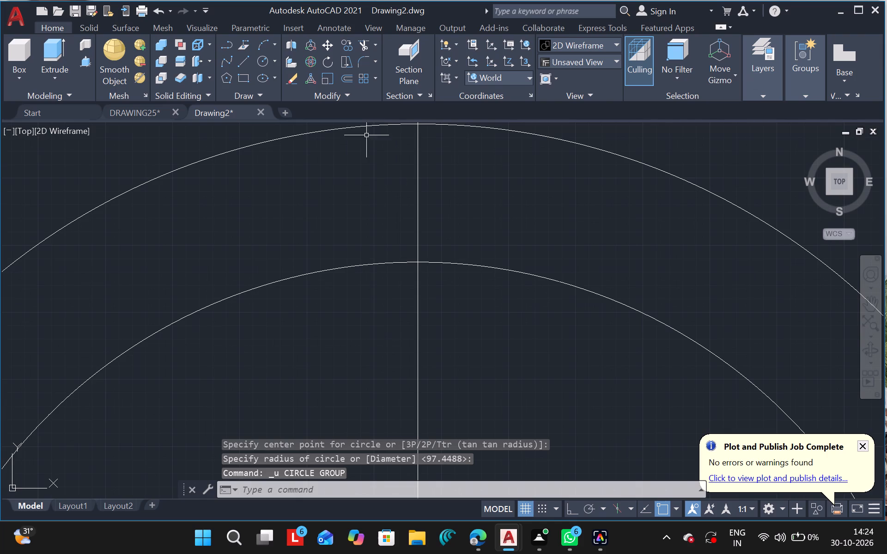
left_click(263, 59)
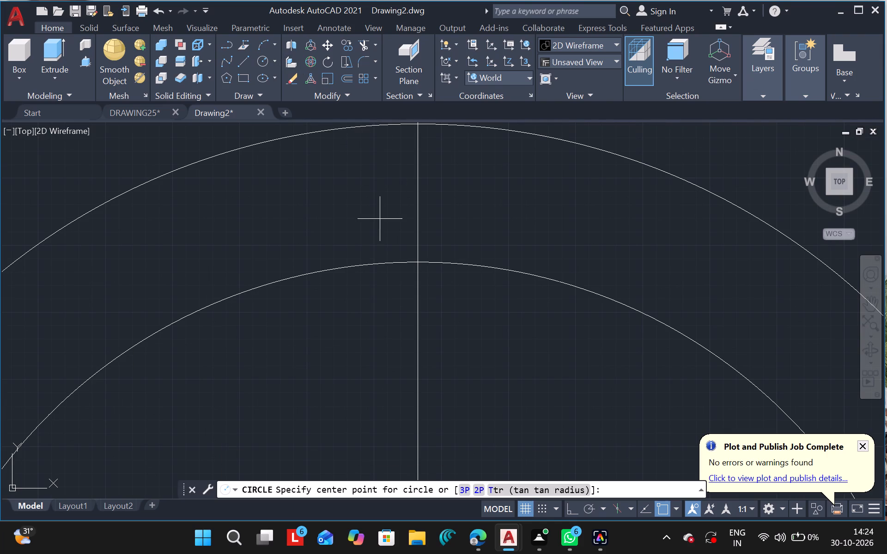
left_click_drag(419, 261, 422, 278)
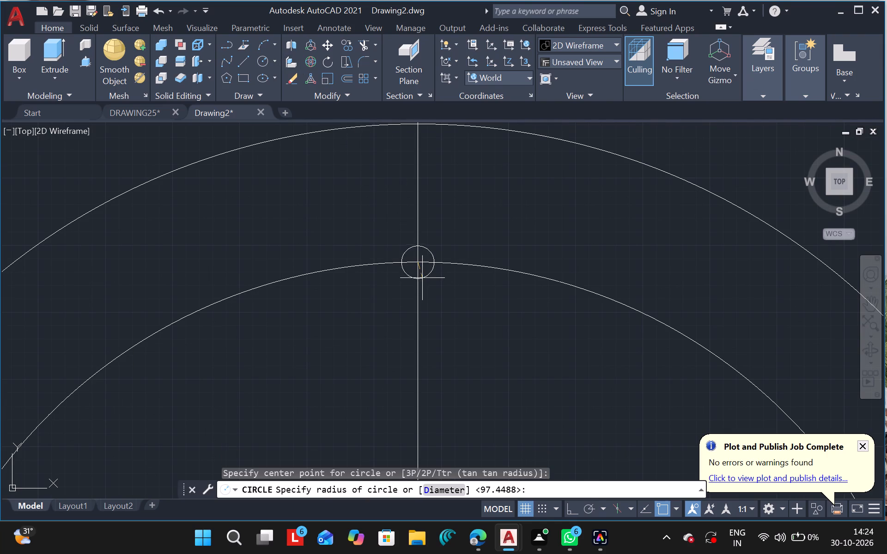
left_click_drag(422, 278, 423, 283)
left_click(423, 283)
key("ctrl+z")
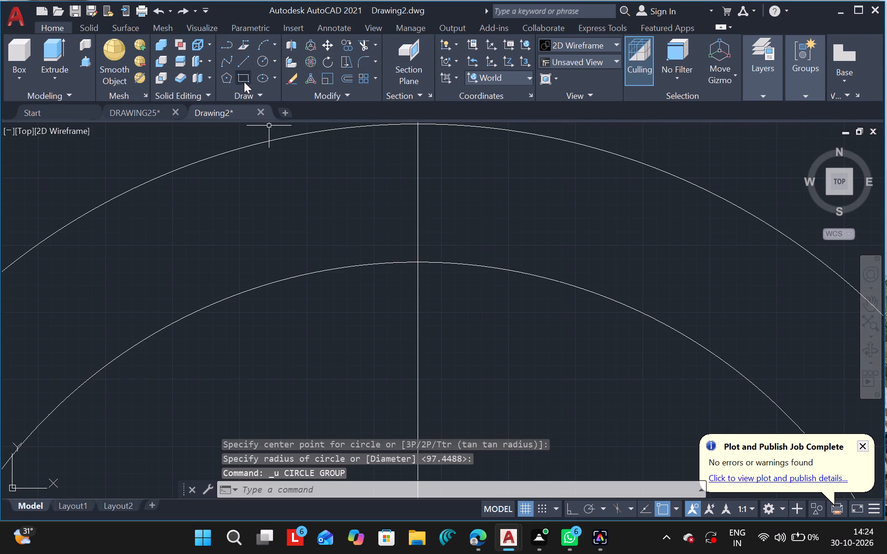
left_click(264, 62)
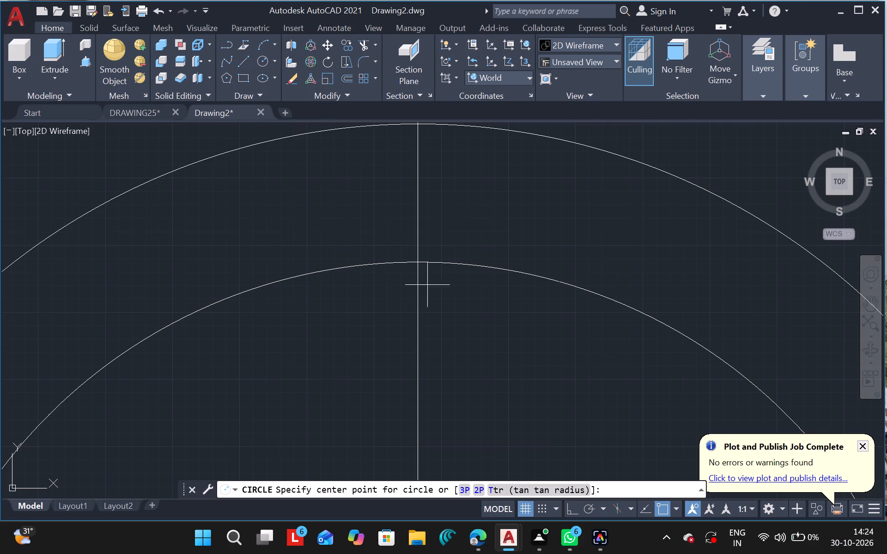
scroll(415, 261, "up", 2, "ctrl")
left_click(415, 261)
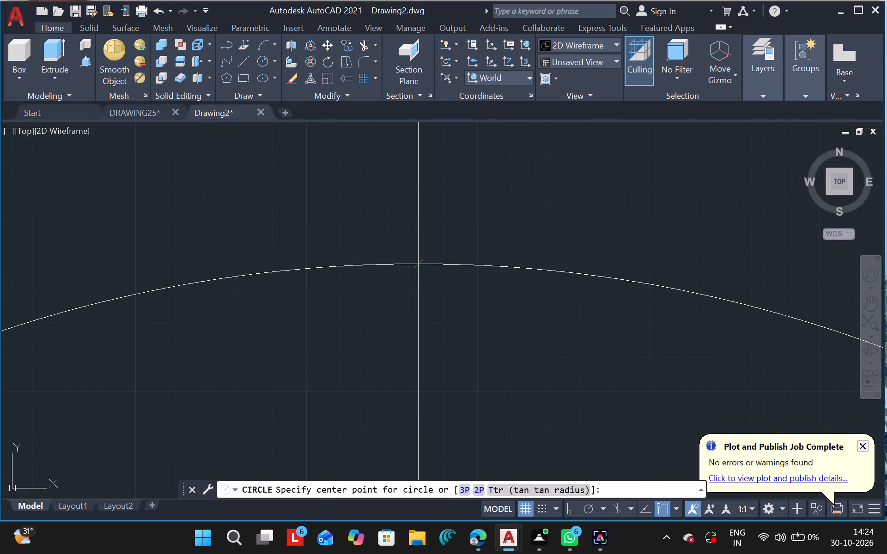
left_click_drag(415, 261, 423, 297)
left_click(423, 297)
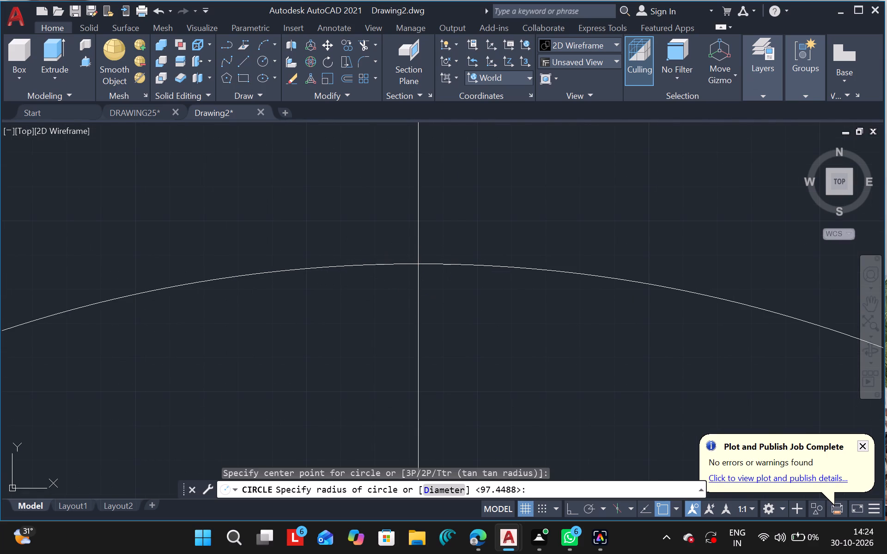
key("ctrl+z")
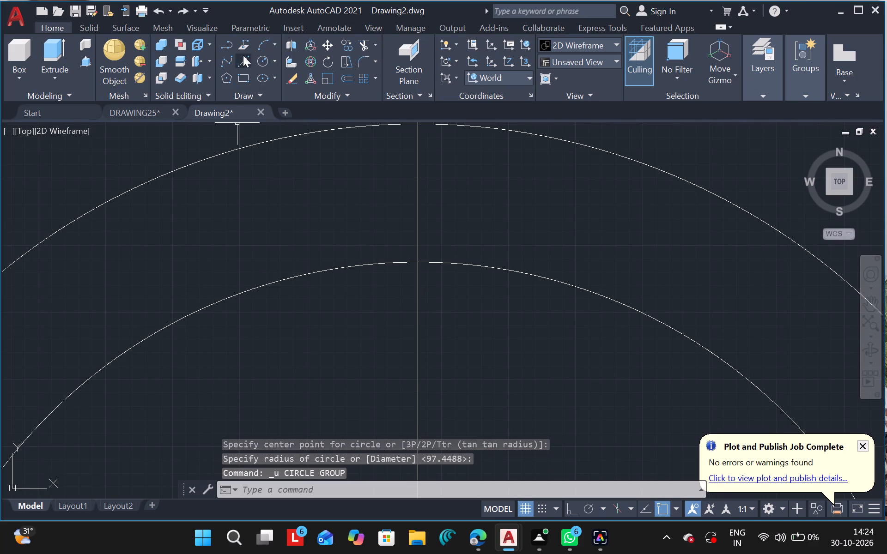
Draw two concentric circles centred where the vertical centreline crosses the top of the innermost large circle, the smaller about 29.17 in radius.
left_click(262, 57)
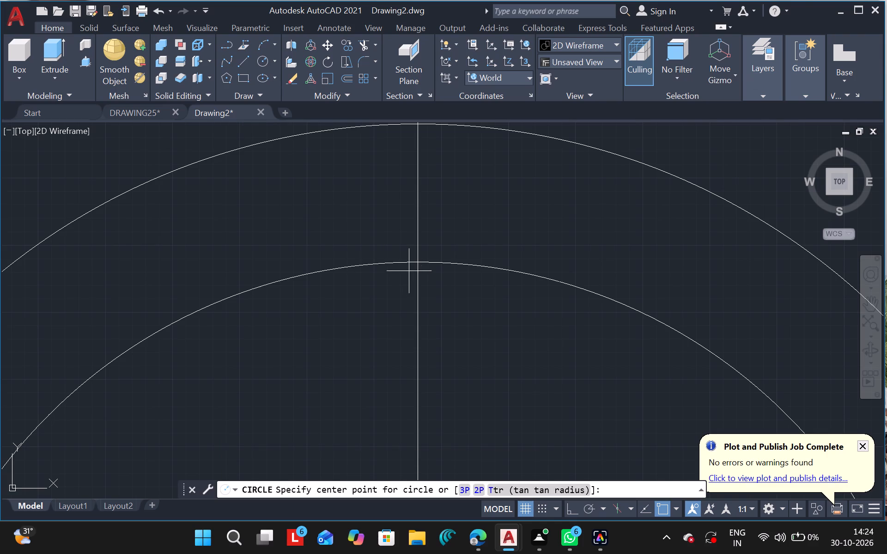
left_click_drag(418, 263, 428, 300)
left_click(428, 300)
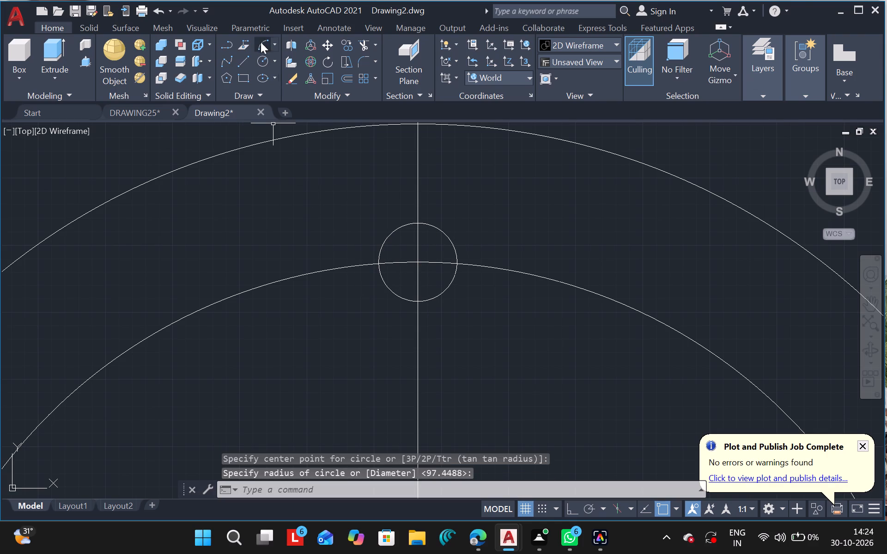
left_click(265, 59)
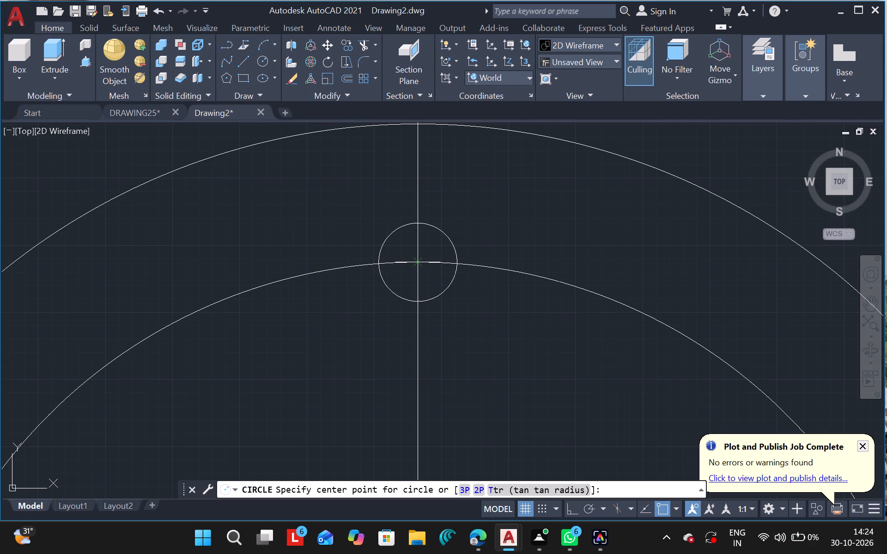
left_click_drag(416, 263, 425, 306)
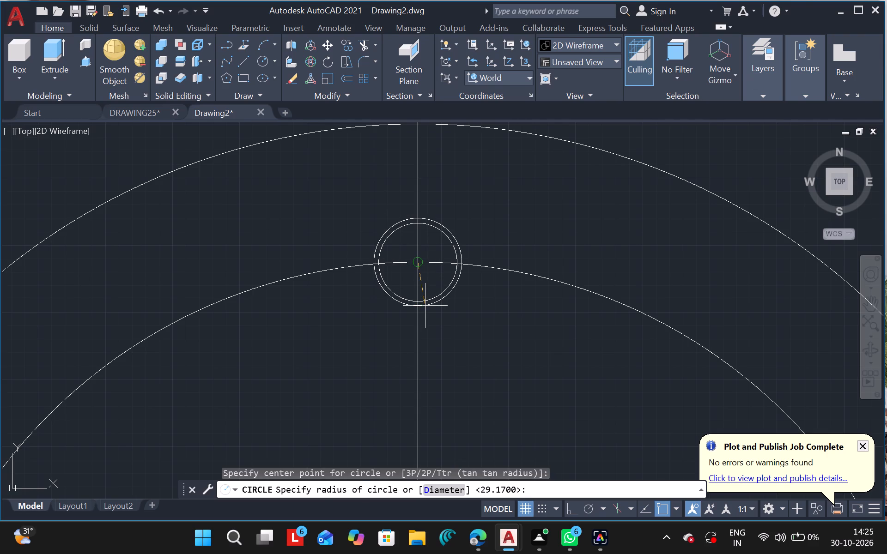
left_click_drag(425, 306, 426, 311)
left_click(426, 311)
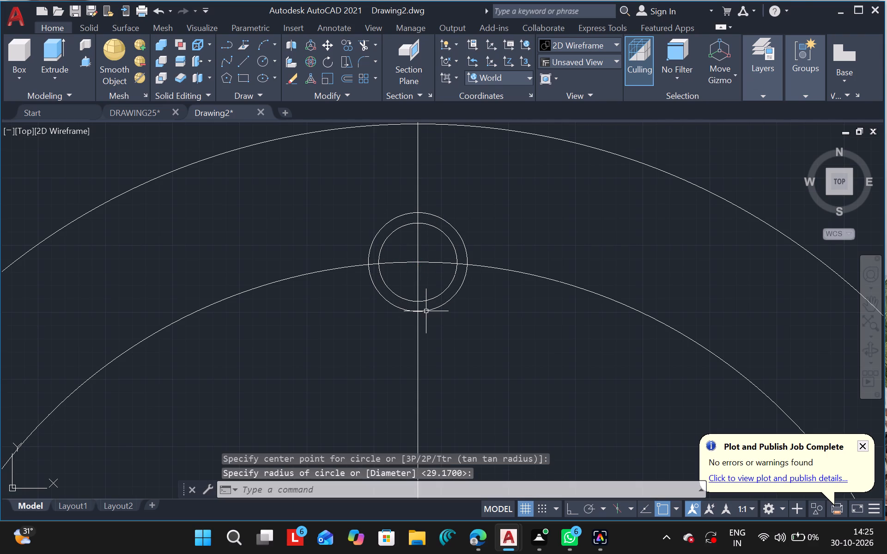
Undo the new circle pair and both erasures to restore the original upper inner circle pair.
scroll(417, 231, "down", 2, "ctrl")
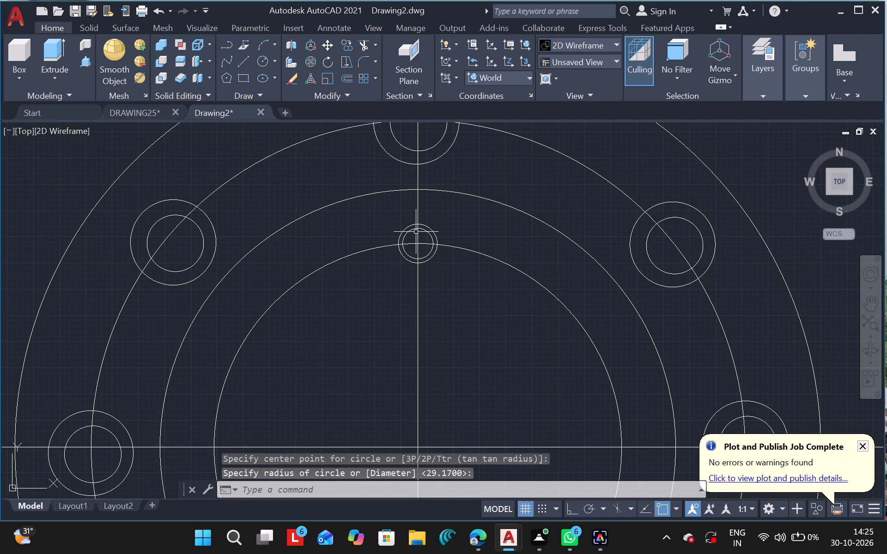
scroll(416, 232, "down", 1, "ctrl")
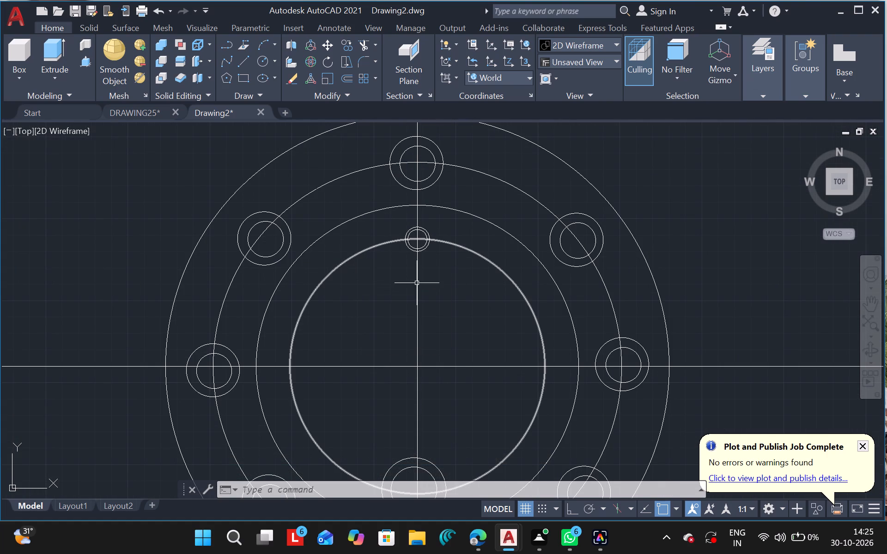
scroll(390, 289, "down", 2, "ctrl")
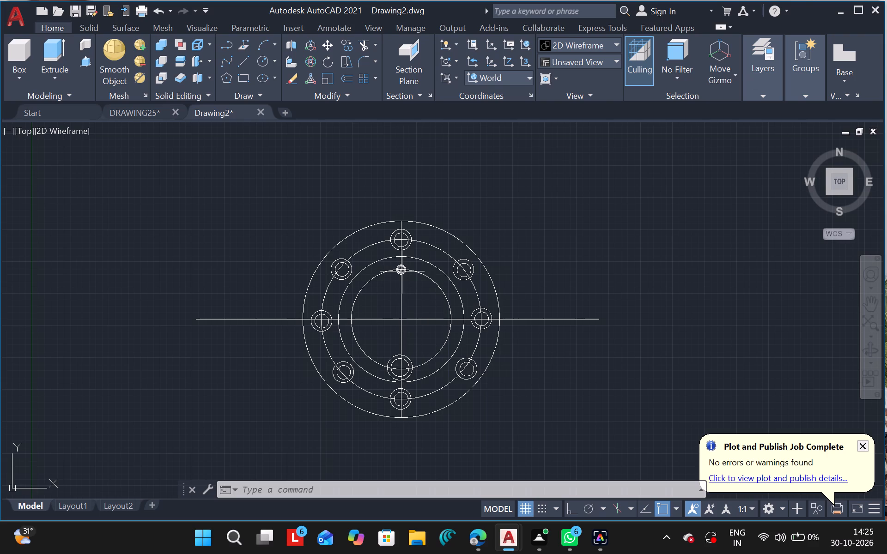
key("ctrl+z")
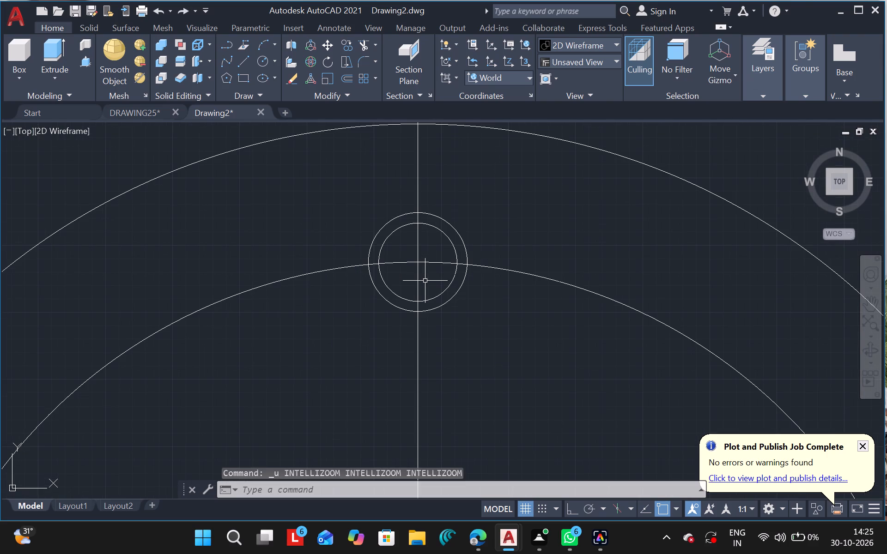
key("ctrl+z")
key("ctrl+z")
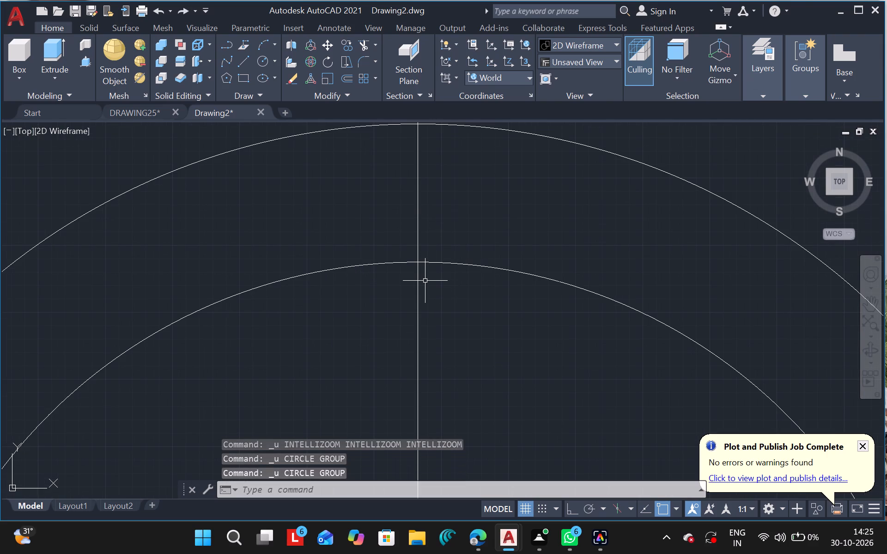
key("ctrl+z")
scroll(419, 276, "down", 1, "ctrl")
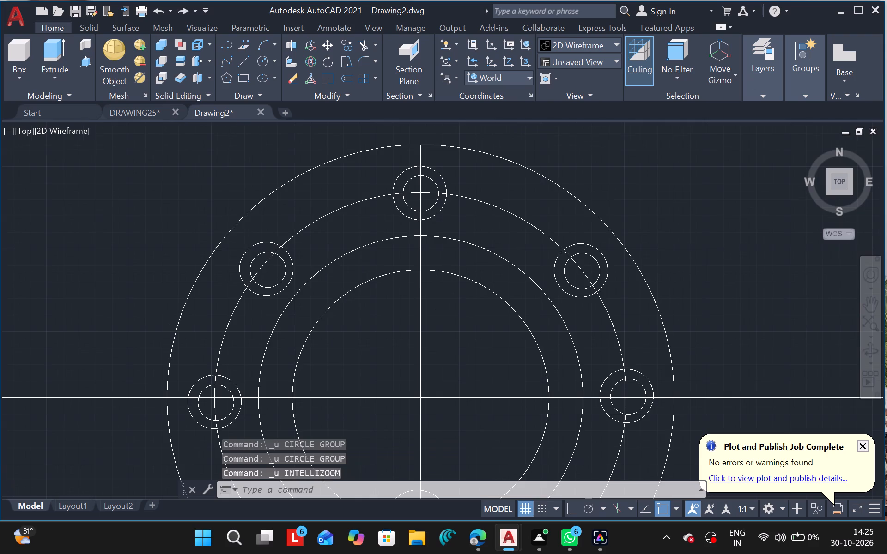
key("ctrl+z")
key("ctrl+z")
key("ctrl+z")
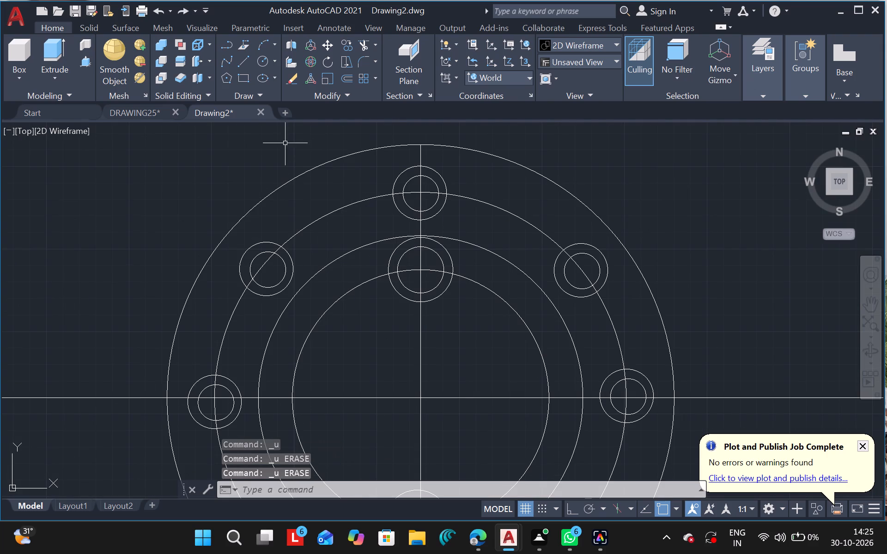
Draw a slanted line from the top of the second-smallest large circle, grazing the innermost large circle's upper-left side and ending beyond the outermost circle.
left_click(243, 60)
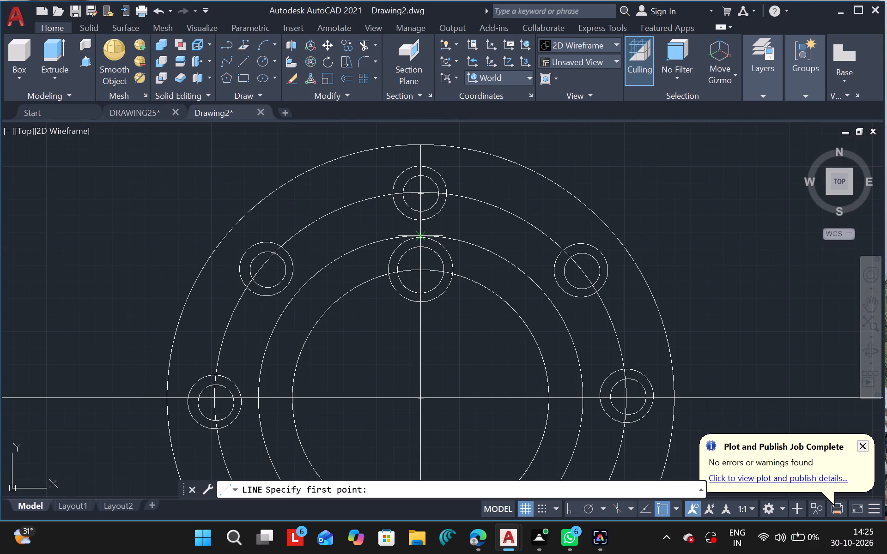
left_click_drag(420, 235, 344, 298)
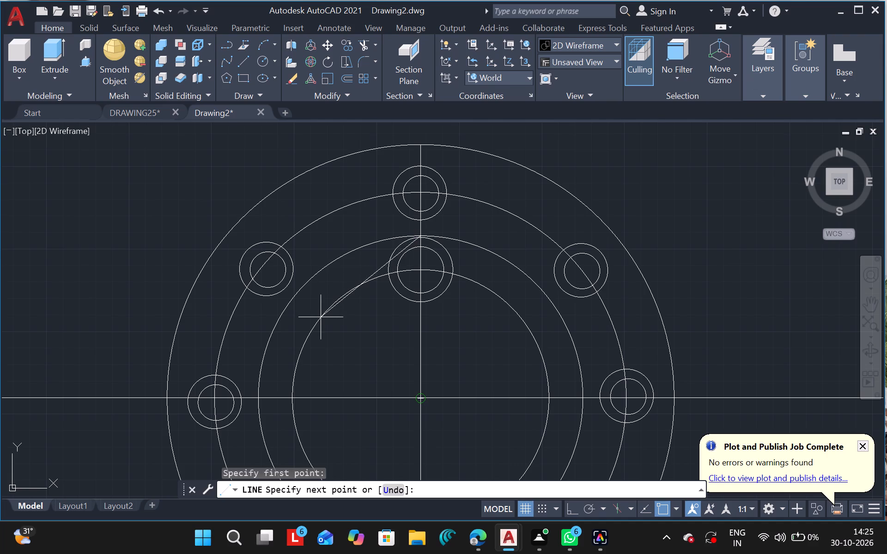
left_click(313, 326)
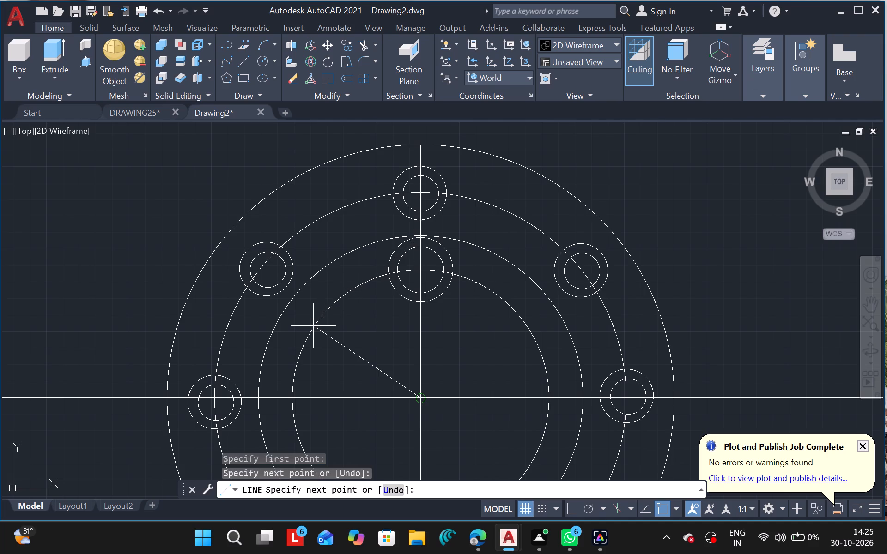
key("ctrl+z")
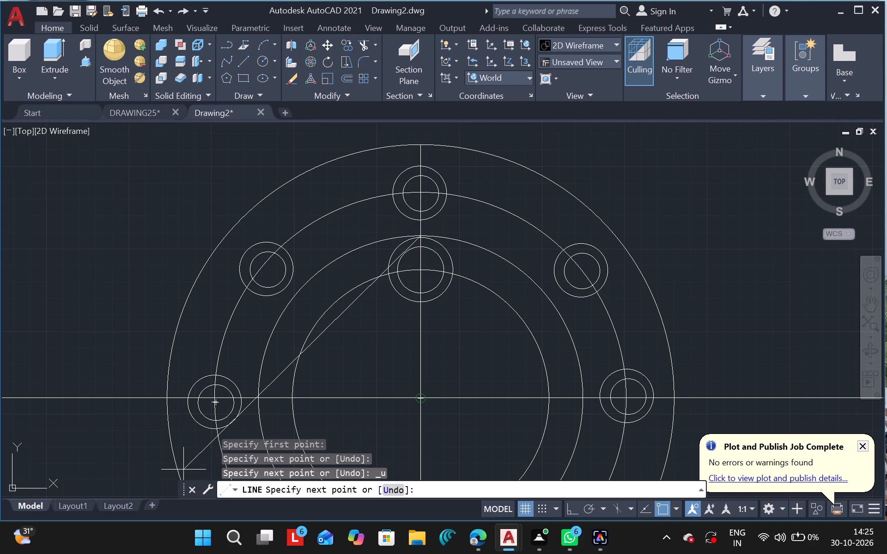
left_click(155, 440)
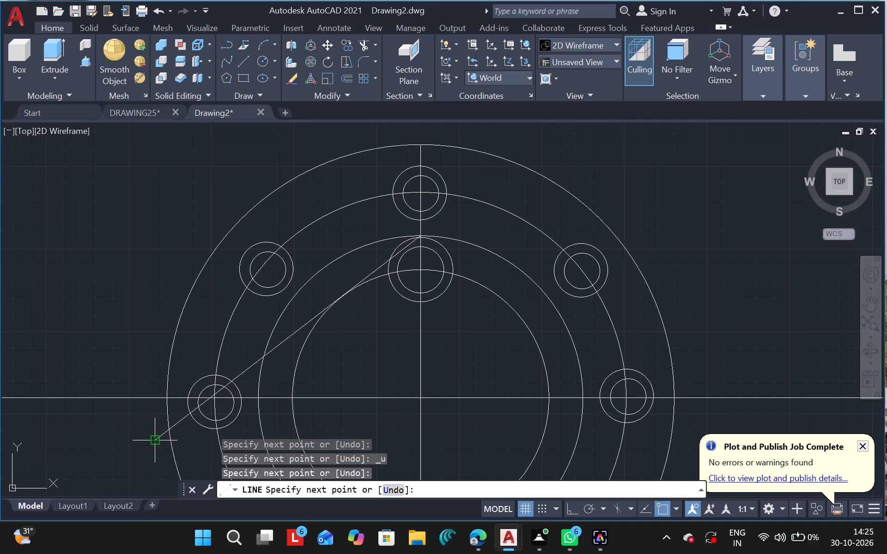
key("Escape")
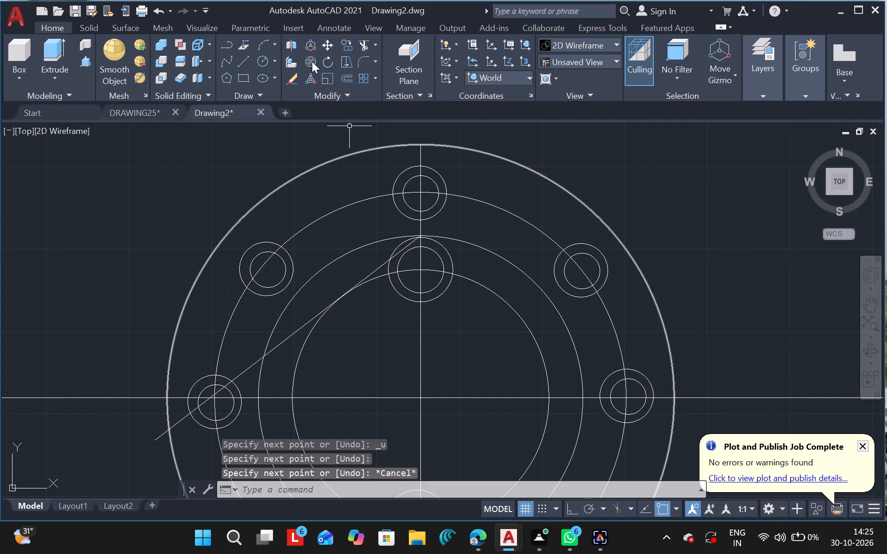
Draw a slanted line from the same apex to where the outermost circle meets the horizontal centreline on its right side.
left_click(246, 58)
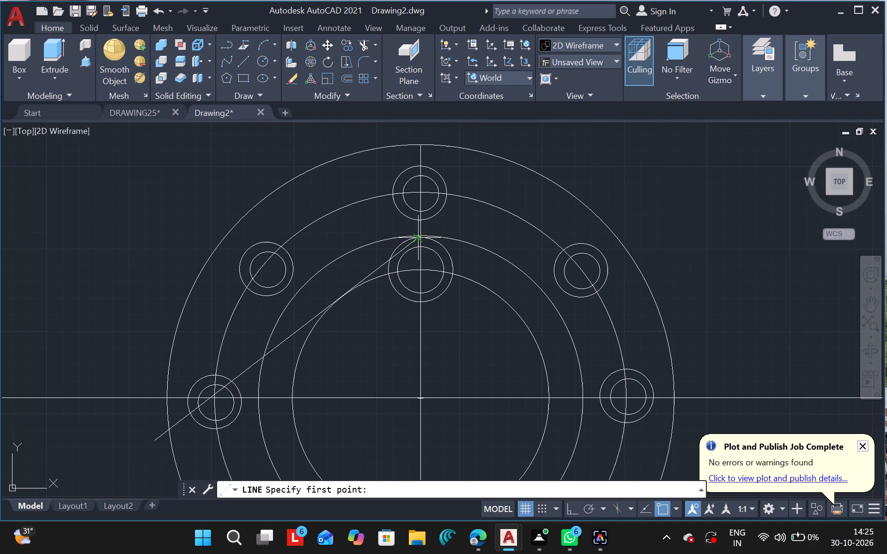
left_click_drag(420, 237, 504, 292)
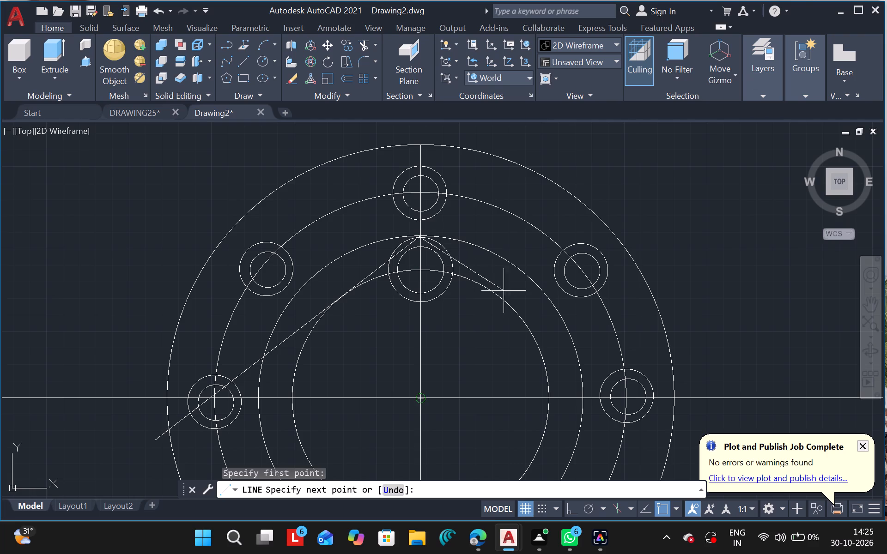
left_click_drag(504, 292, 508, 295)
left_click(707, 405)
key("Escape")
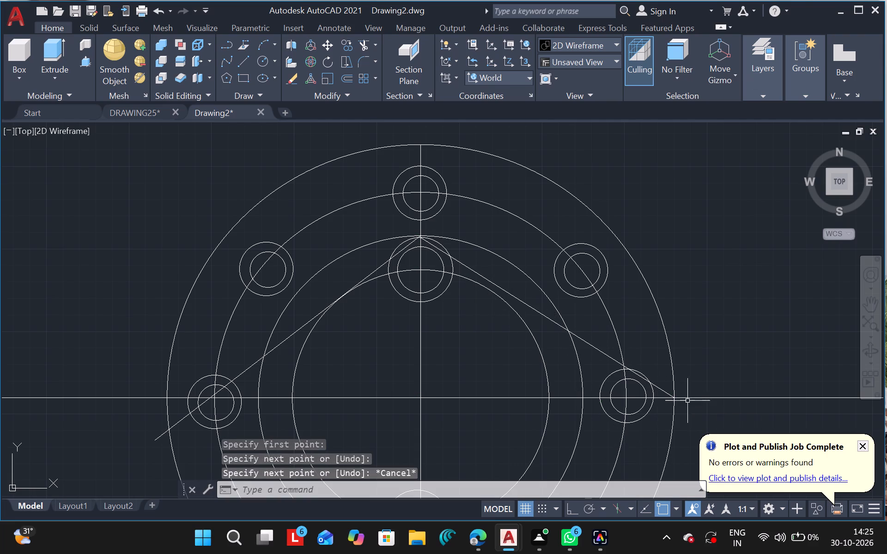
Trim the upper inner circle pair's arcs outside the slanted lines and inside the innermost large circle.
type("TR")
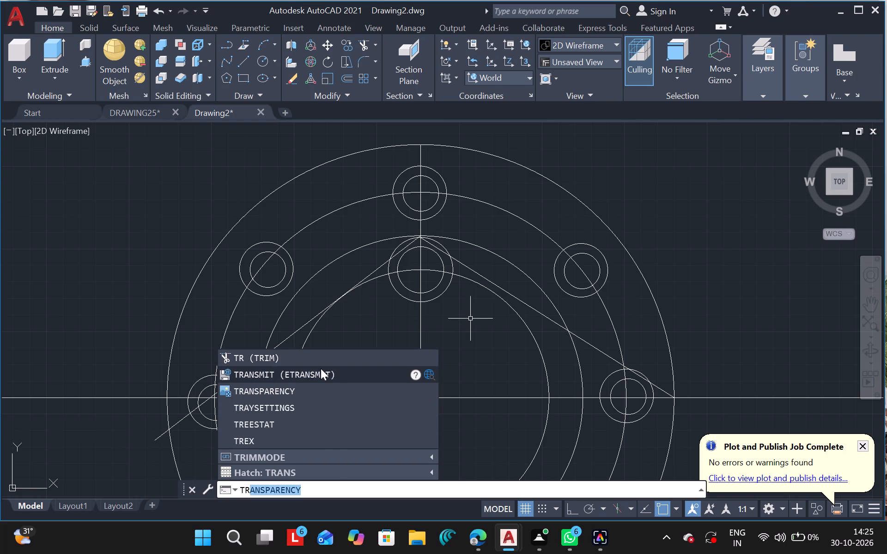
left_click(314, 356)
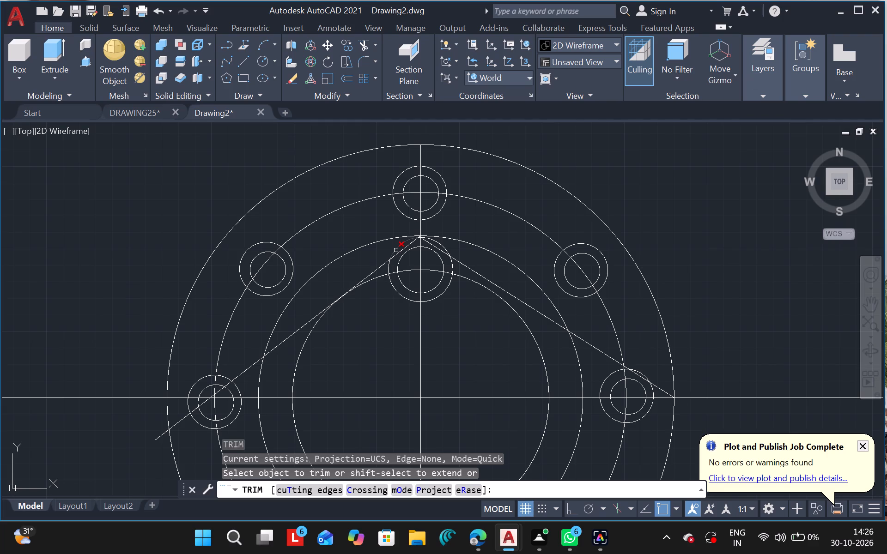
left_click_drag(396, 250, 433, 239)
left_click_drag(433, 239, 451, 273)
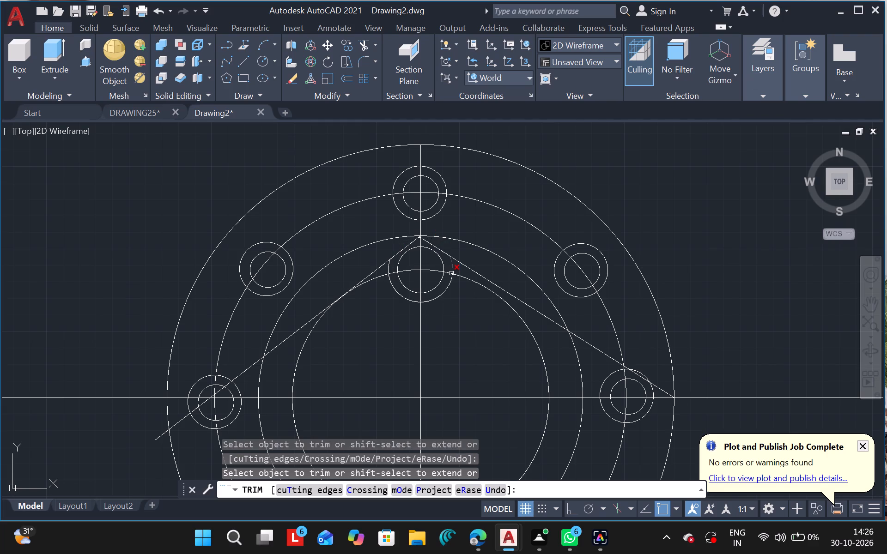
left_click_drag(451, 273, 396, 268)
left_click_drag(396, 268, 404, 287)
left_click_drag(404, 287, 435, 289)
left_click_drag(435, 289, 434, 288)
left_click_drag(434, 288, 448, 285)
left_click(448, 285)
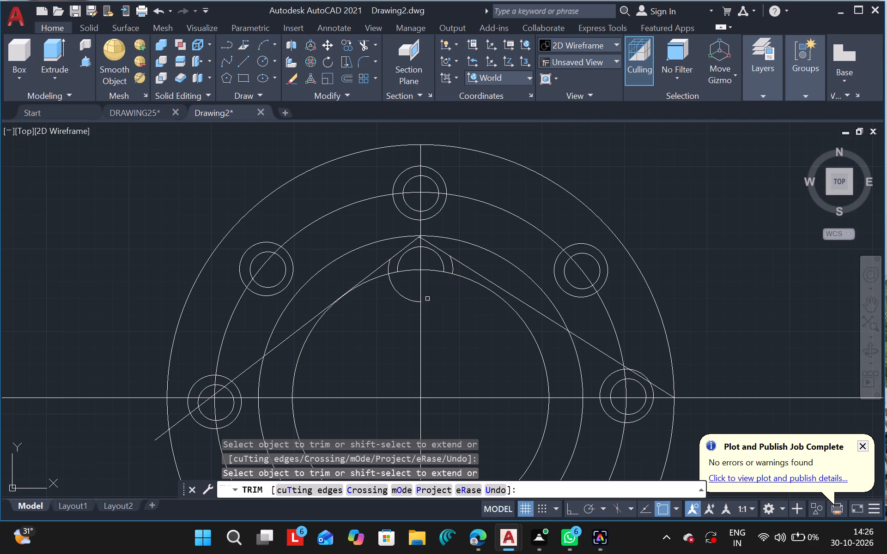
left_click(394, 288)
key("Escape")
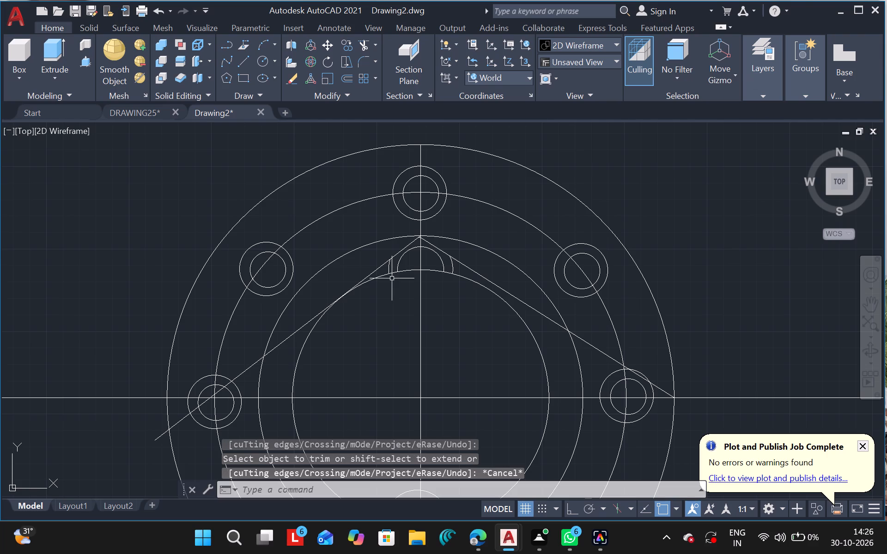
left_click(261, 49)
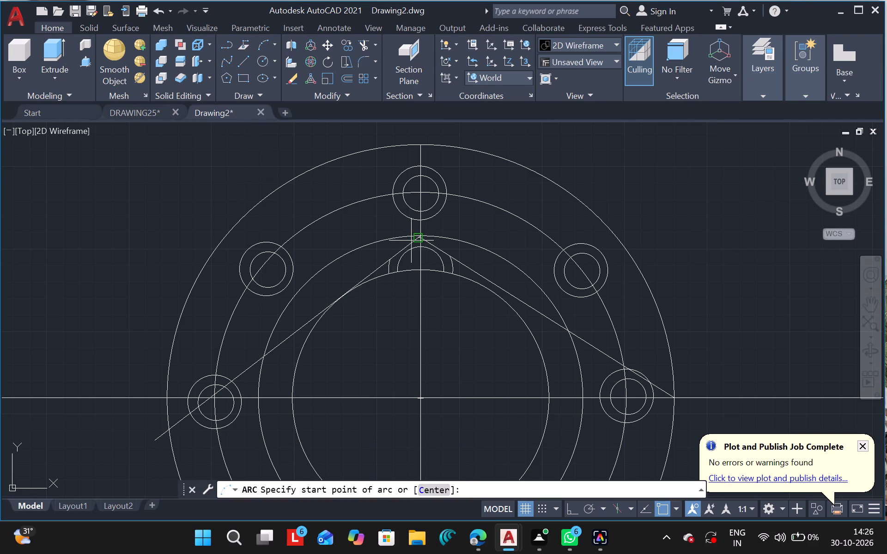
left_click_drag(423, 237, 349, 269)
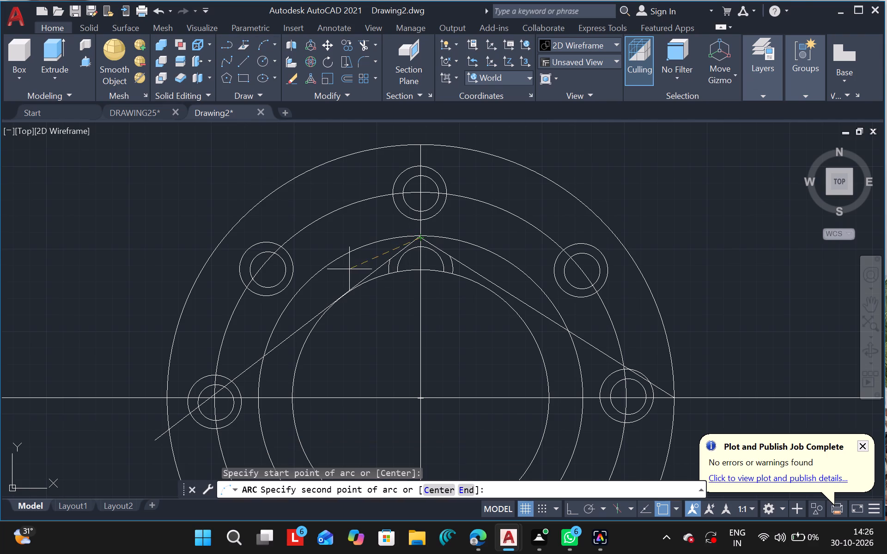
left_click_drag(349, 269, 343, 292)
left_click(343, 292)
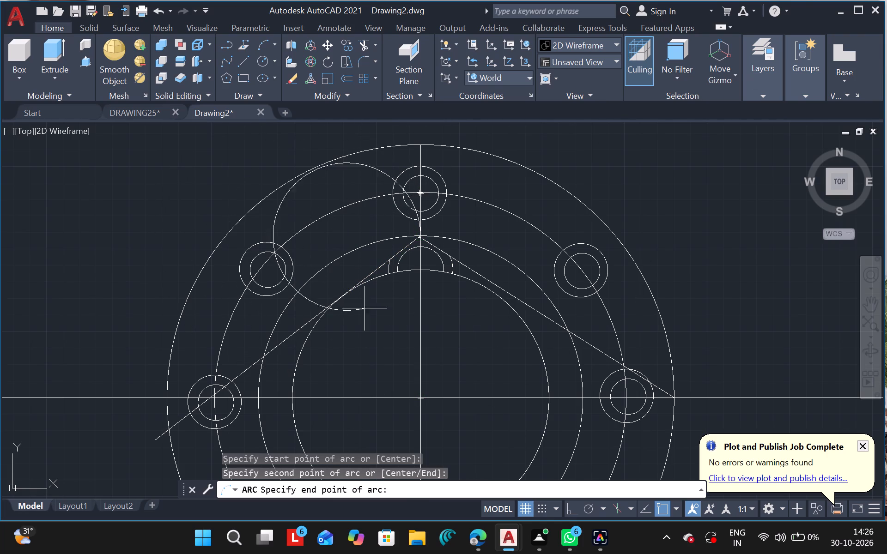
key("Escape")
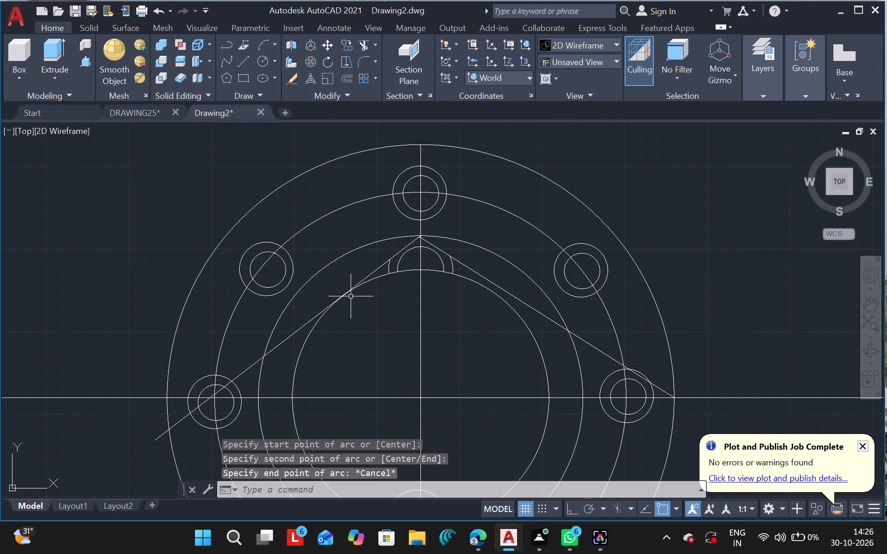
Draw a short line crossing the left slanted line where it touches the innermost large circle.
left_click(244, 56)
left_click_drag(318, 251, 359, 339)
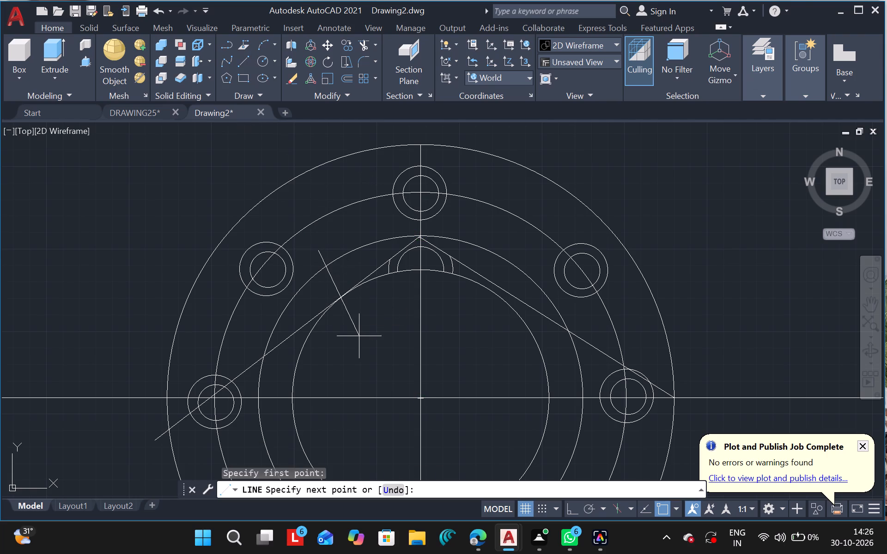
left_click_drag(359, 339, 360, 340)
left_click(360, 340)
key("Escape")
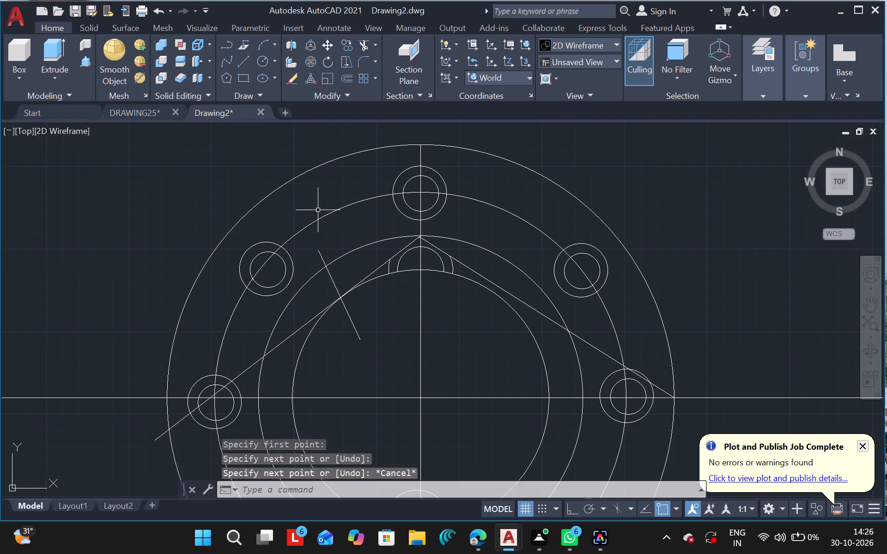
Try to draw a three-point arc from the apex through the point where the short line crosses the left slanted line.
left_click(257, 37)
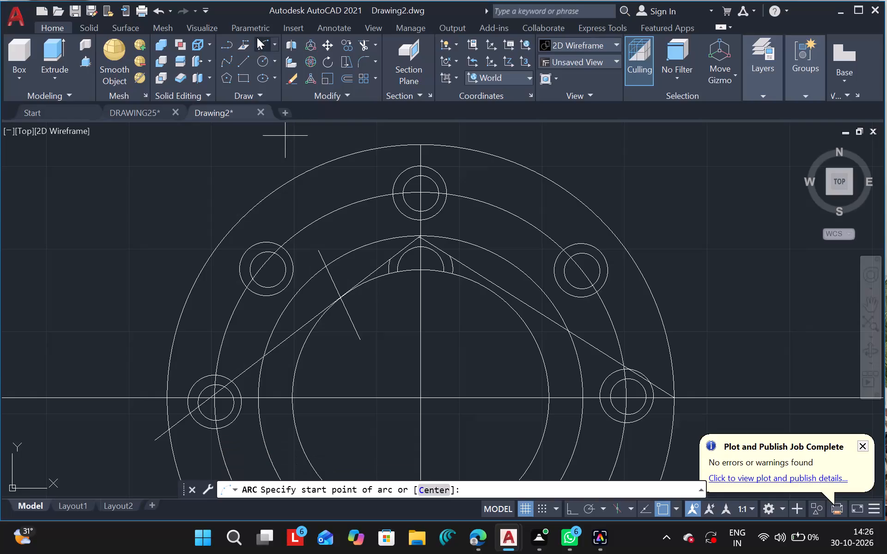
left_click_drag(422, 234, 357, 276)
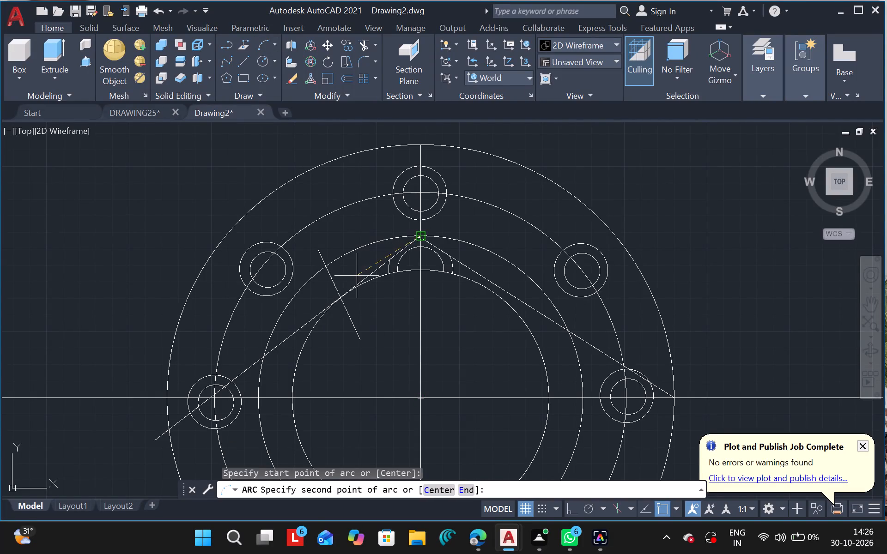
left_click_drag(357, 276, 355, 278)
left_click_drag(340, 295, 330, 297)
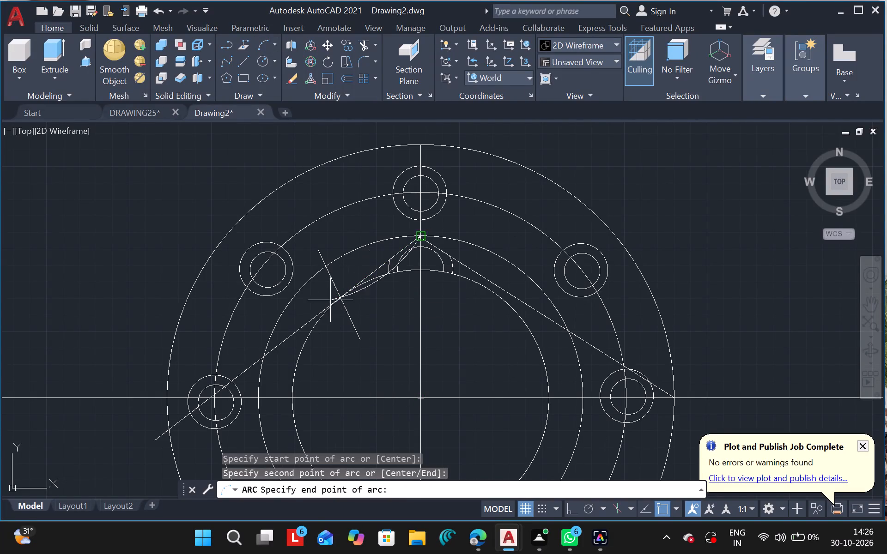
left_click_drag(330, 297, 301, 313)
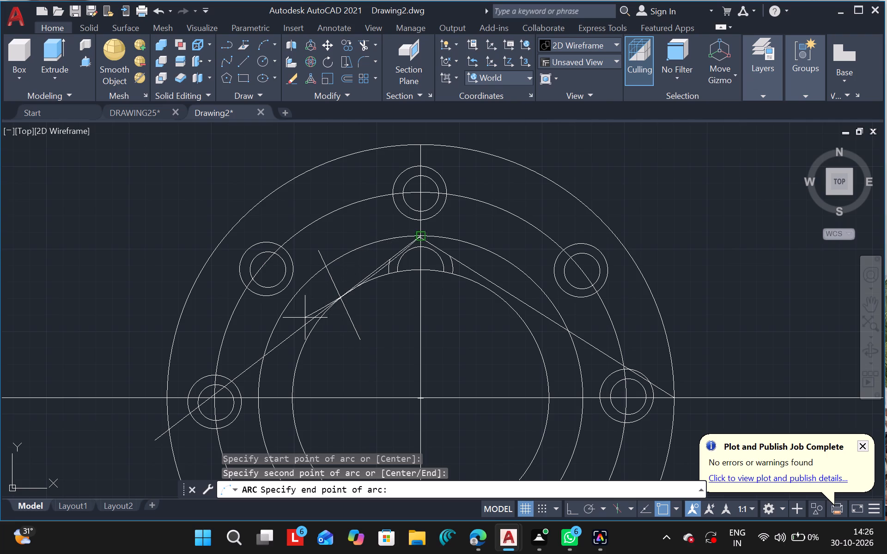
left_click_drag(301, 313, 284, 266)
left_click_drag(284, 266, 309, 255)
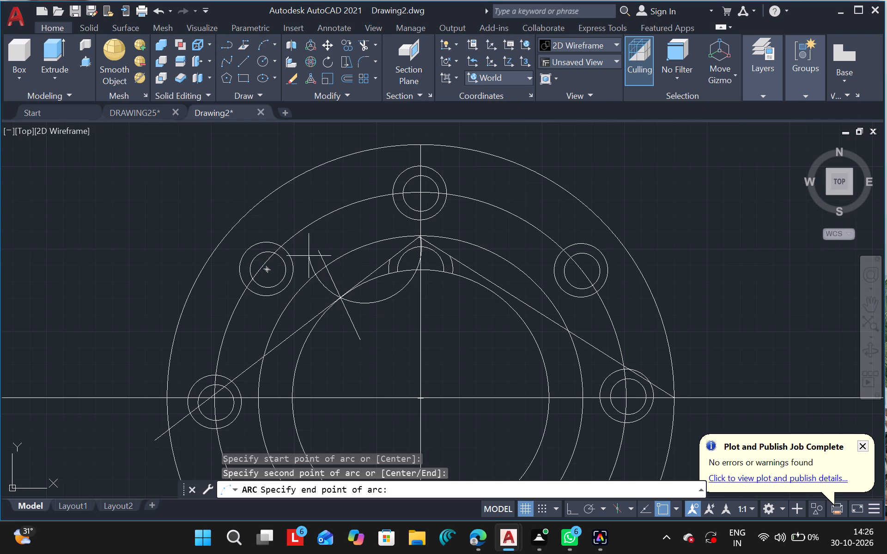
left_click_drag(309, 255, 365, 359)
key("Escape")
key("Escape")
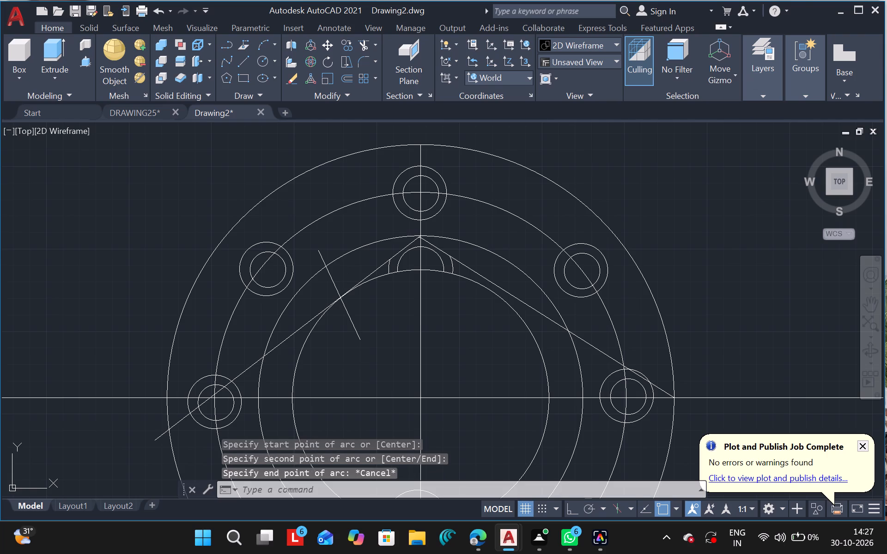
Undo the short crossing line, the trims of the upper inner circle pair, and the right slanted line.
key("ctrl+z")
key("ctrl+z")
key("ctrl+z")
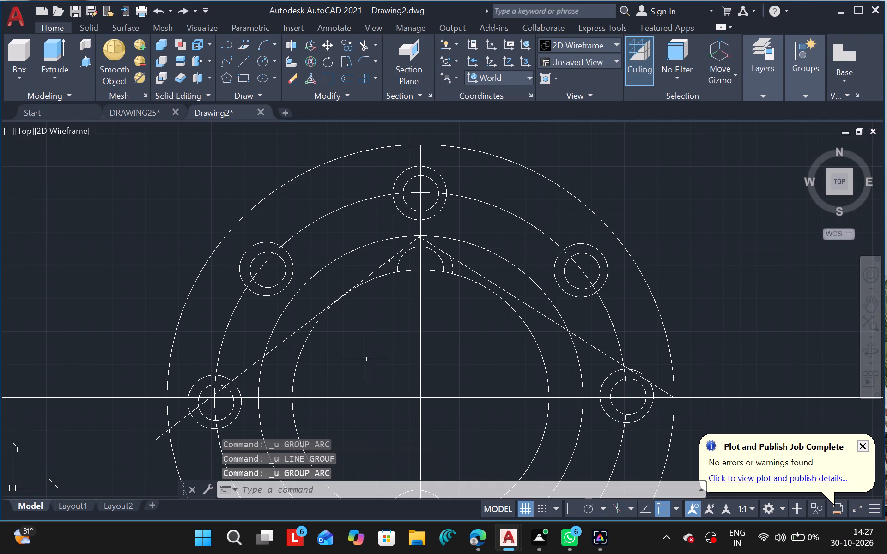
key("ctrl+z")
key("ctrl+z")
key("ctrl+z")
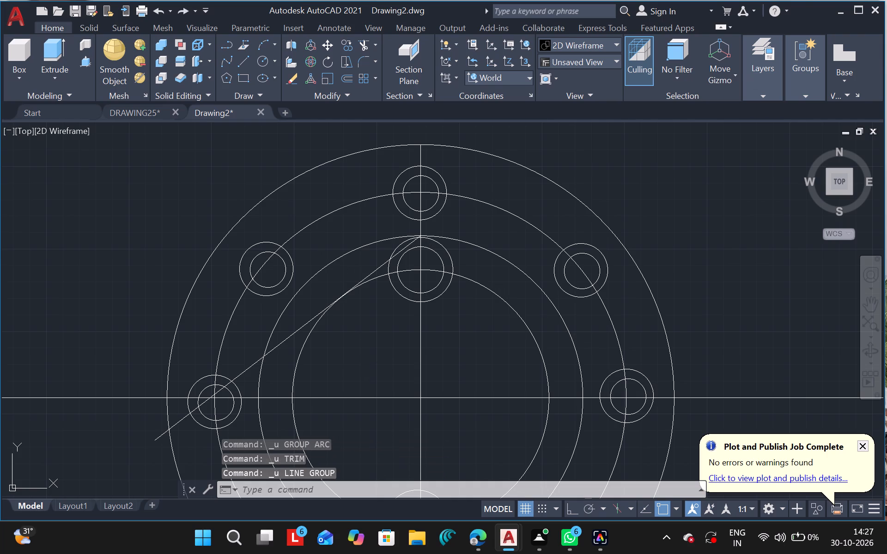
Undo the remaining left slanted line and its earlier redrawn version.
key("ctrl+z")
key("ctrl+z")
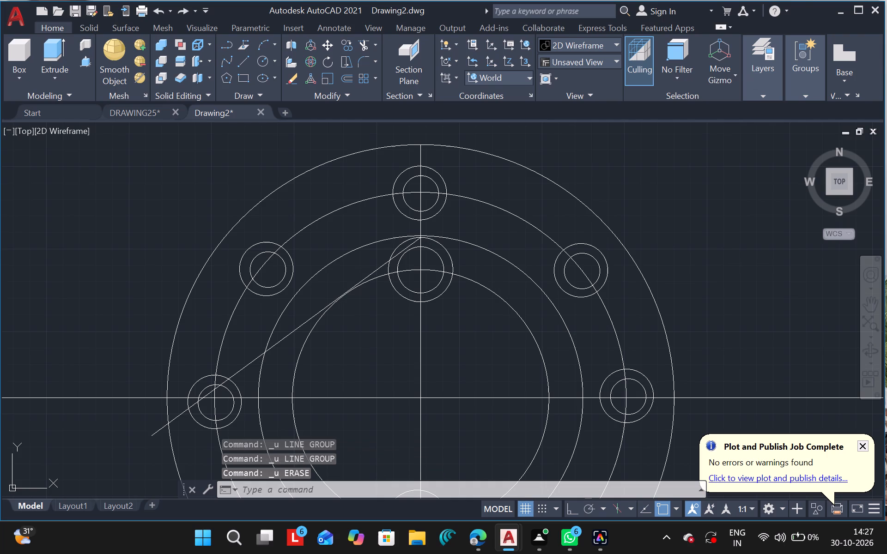
Erase the innermost large circle, which passes through the centres of the upper and lower inner circle pairs.
scroll(440, 338, "down", 1, "ctrl")
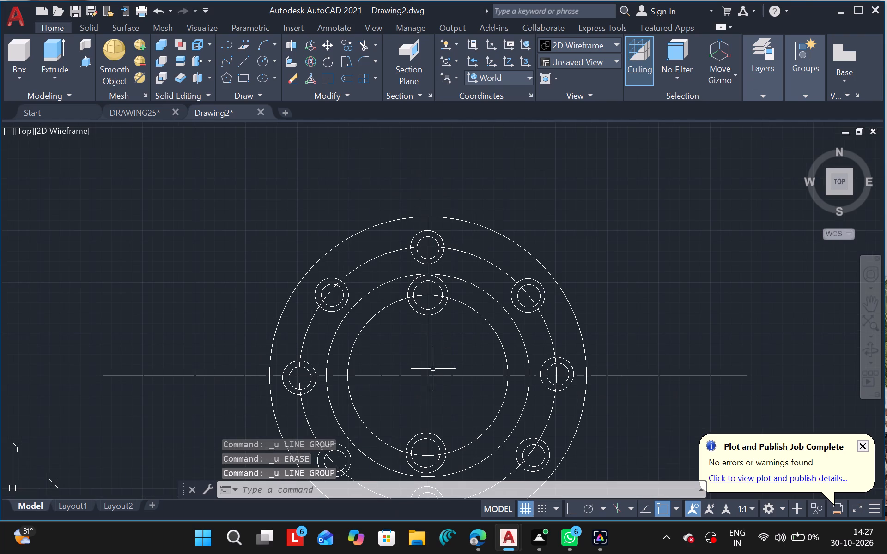
left_click(503, 397)
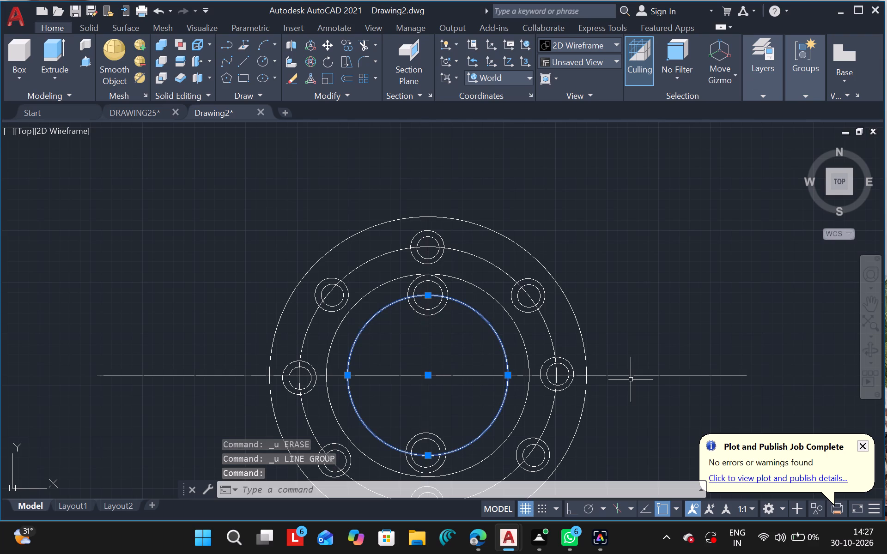
key("Delete")
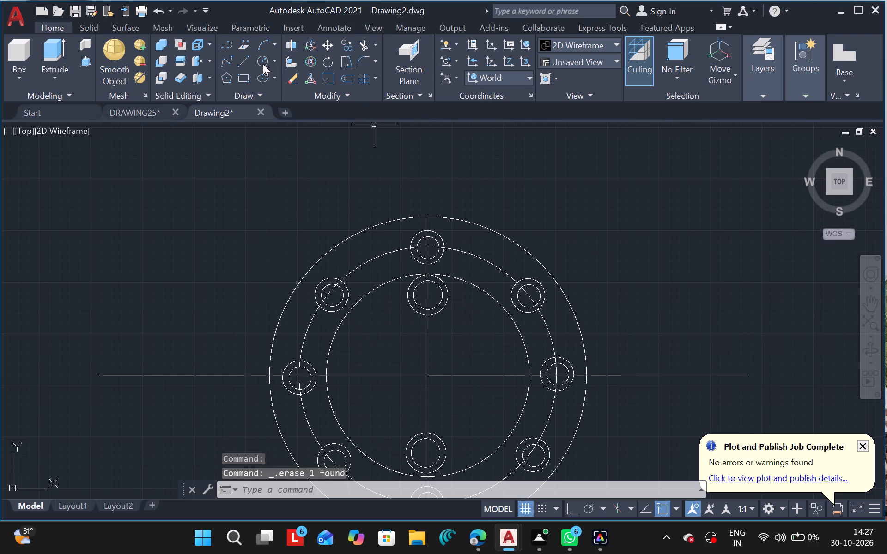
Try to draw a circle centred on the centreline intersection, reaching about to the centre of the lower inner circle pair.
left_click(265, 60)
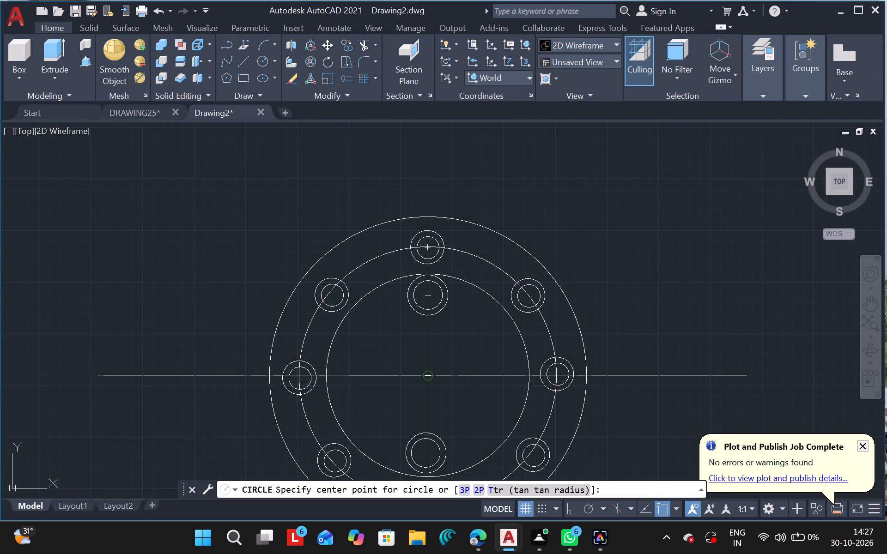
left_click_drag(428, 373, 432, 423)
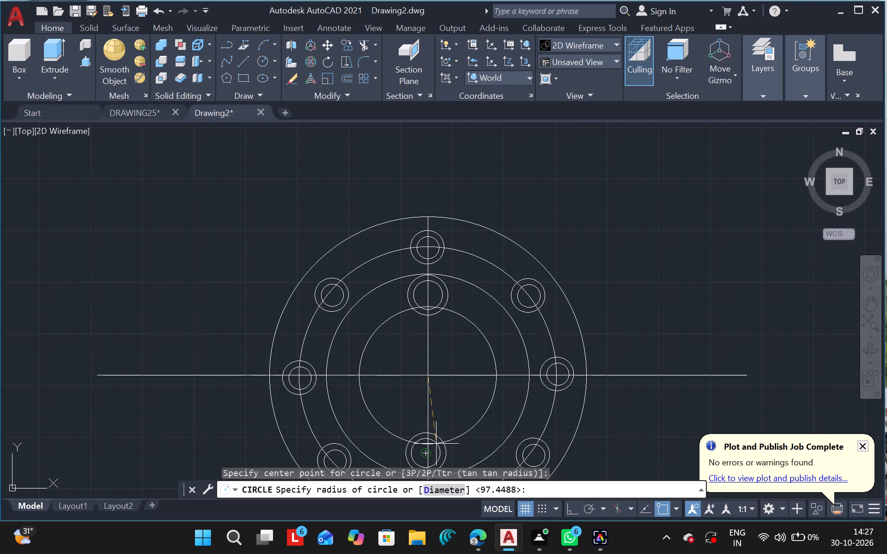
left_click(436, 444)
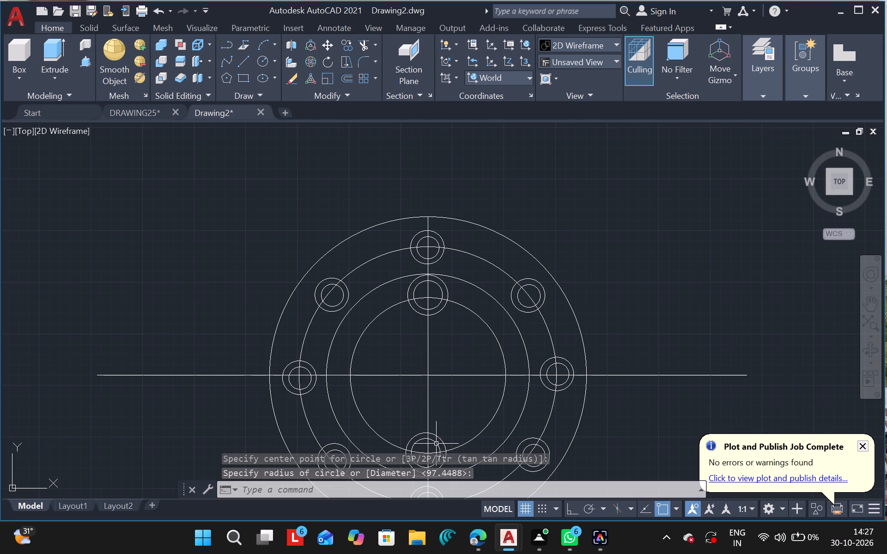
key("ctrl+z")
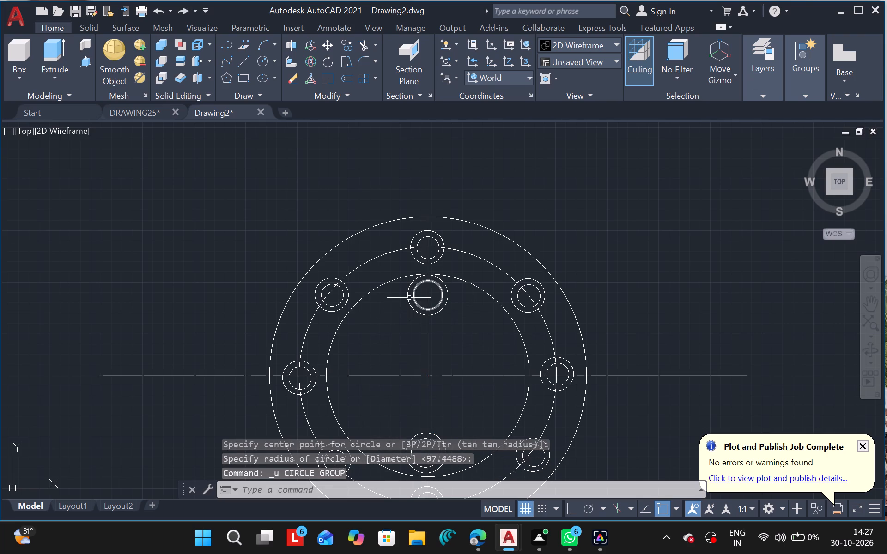
Erase the upper and lower inner circle pairs, keeping the eight hole-circle pairs on the bolt circle.
left_click_drag(409, 298, 416, 295)
left_click(416, 295)
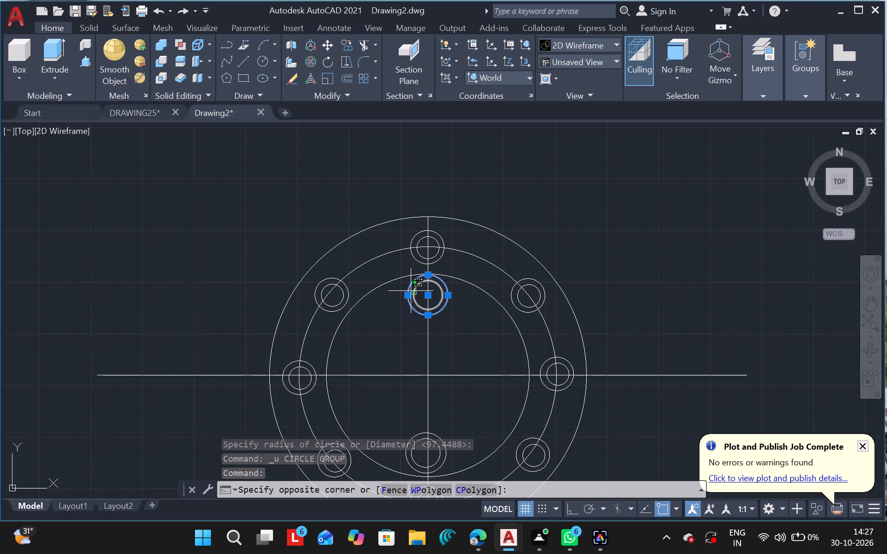
left_click(412, 290)
key("Delete")
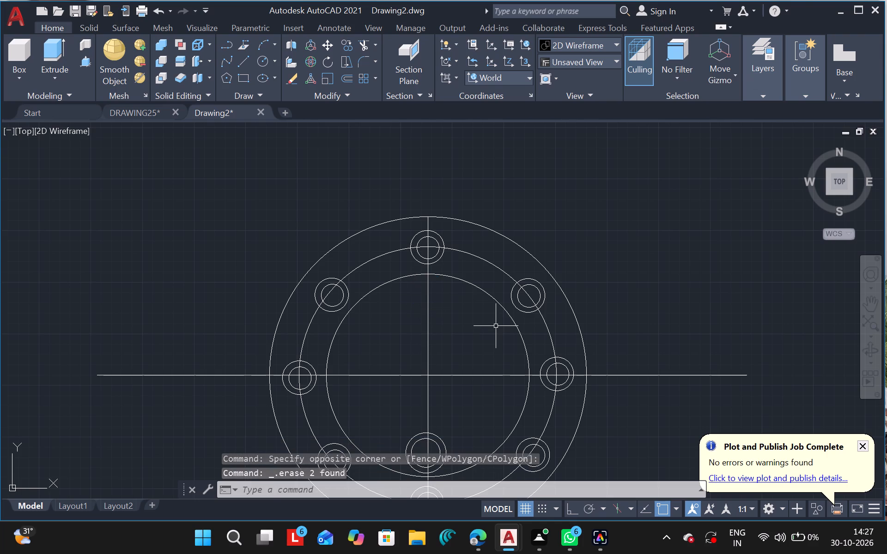
left_click_drag(393, 421, 373, 470)
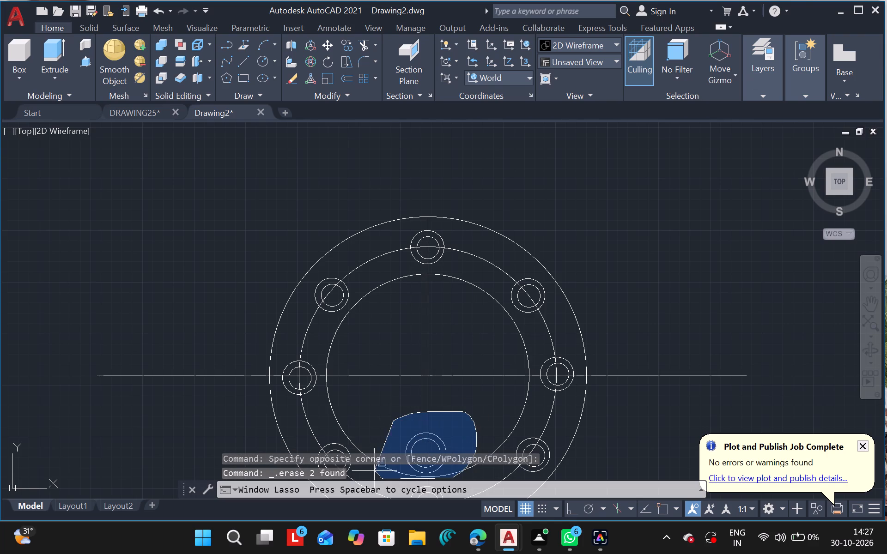
left_click_drag(373, 470, 357, 457)
left_click(357, 457)
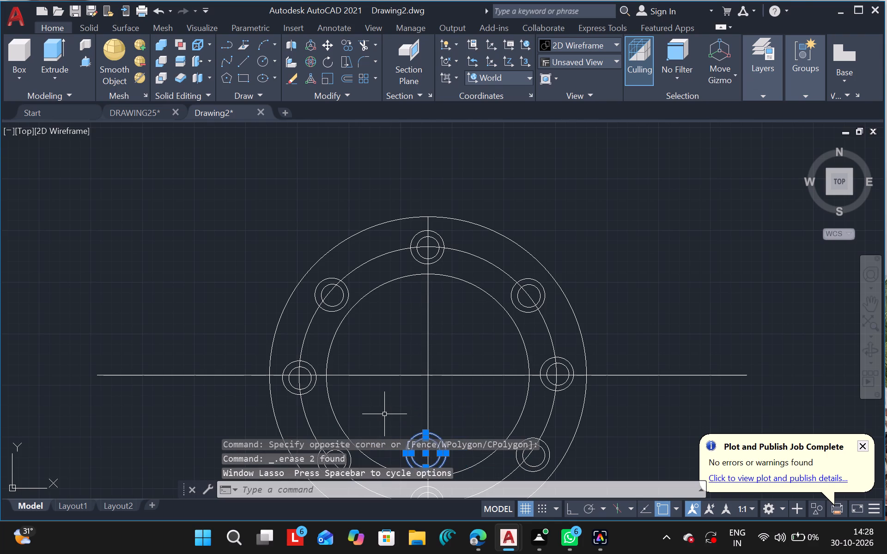
key("Delete")
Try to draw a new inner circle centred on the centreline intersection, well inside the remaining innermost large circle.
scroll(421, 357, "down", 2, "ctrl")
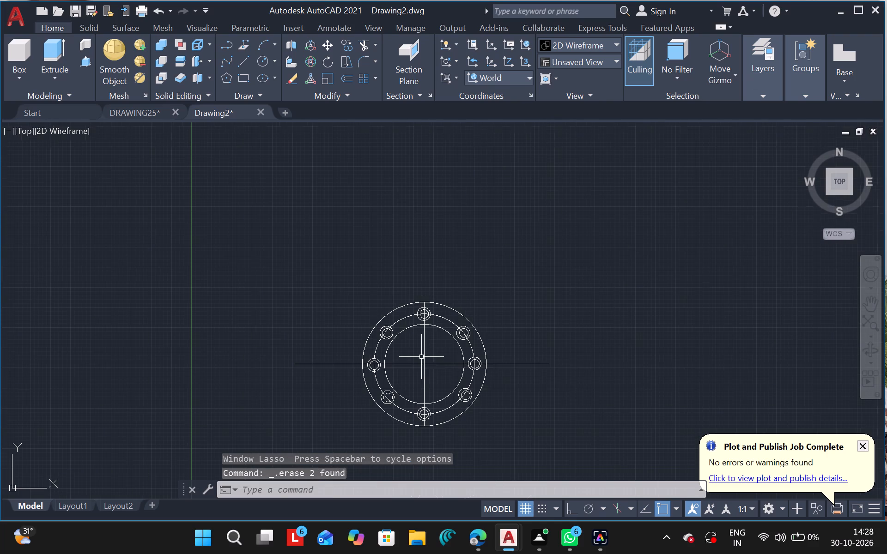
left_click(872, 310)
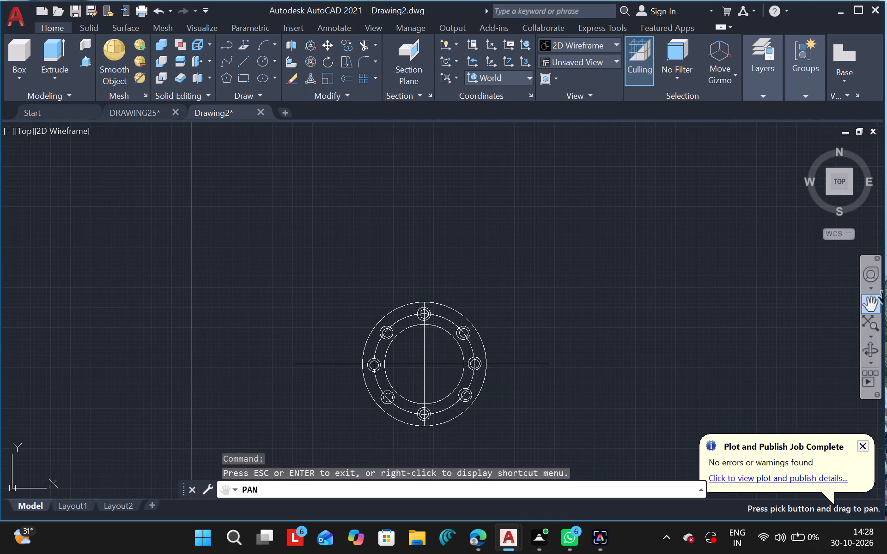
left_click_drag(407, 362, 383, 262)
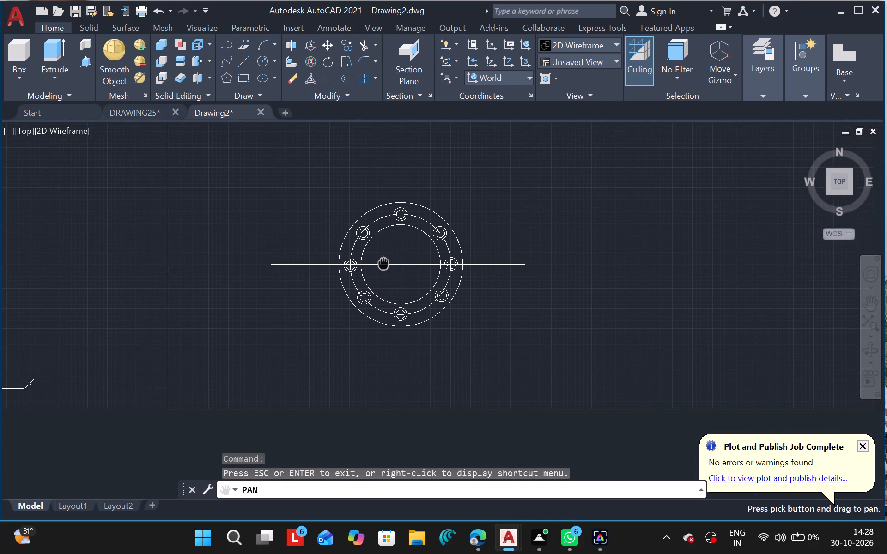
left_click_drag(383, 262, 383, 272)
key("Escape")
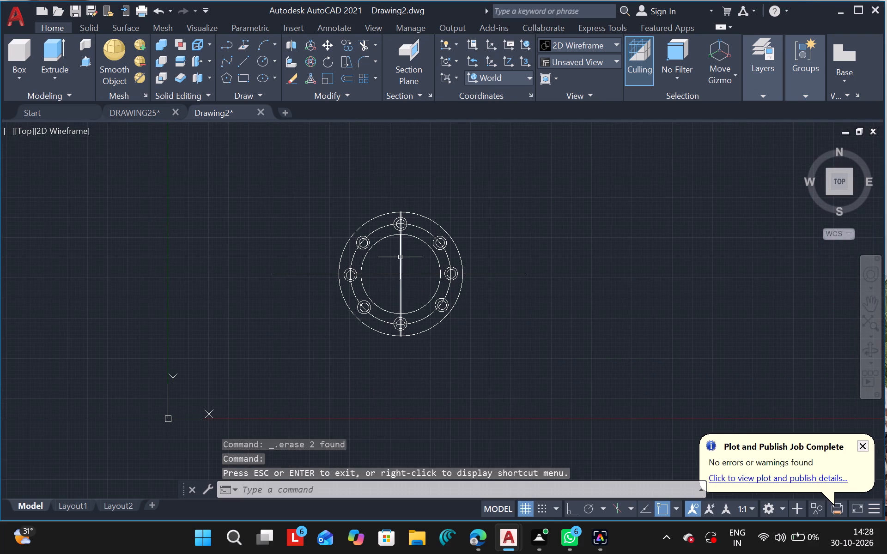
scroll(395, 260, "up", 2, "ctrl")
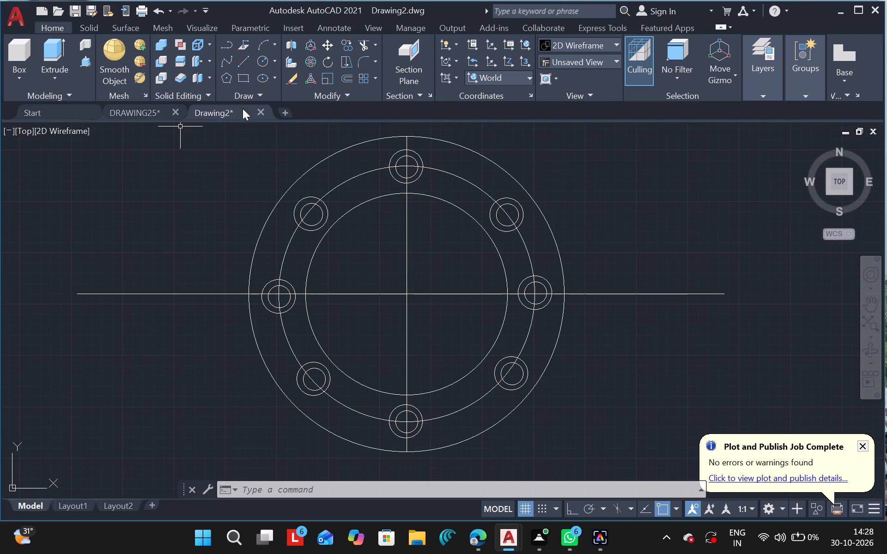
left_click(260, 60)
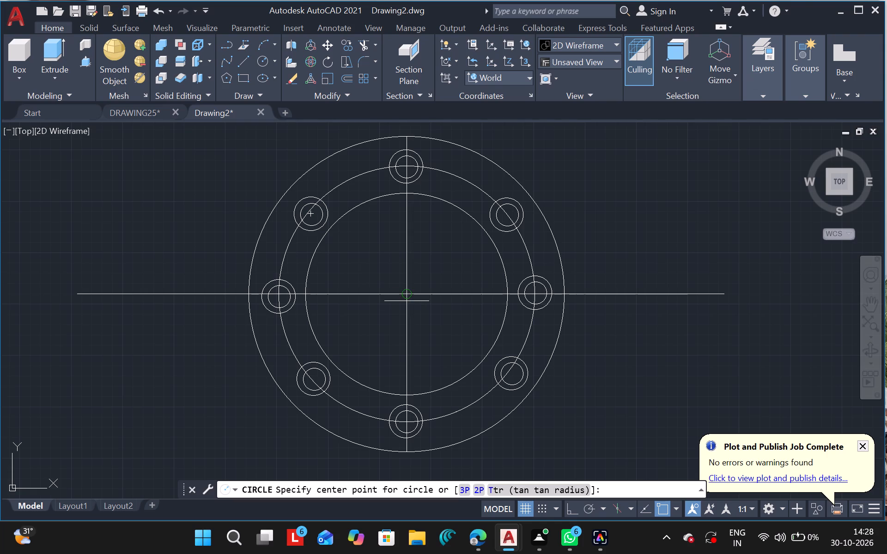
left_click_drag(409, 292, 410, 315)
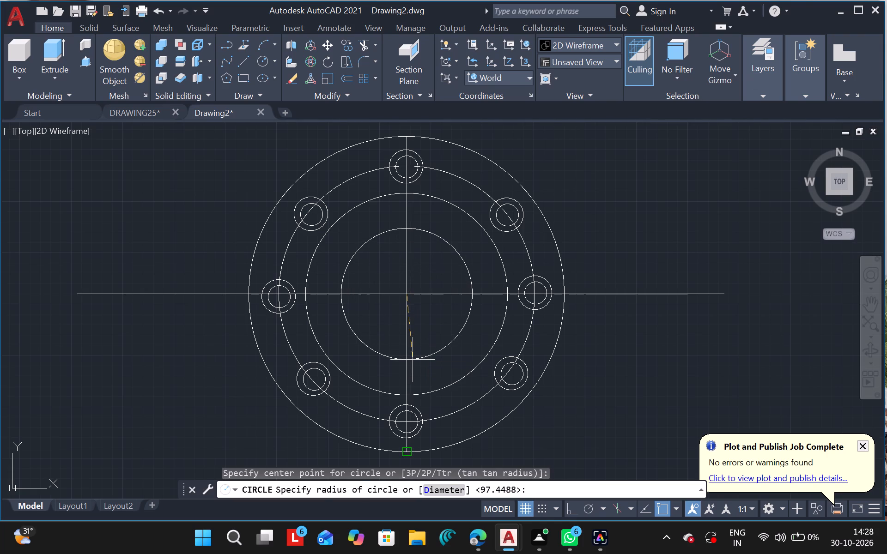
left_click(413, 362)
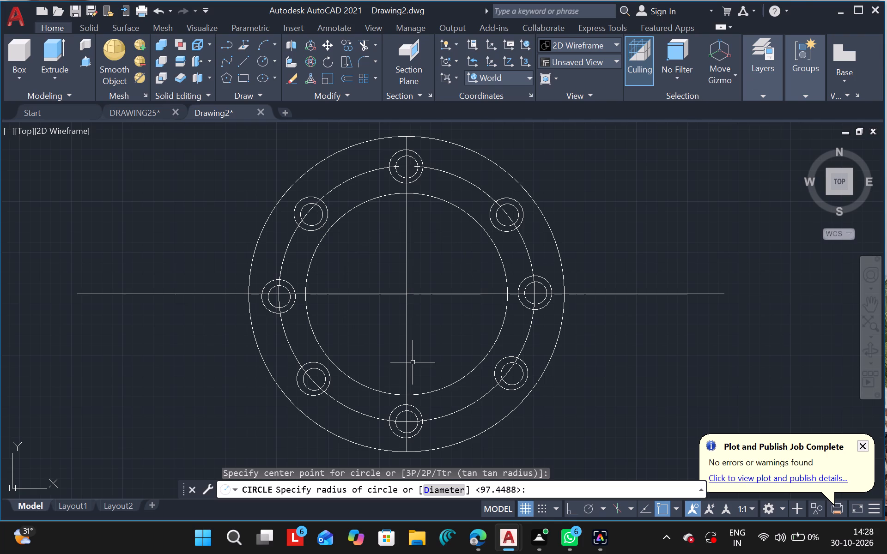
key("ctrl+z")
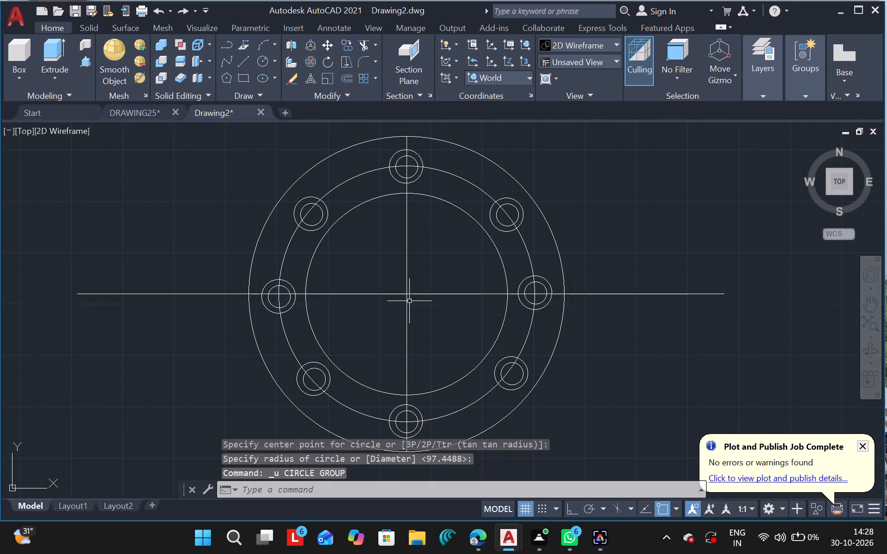
Draw an inner circle centred on the centreline intersection, with a radius about 0.6 times that of the surrounding circle.
scroll(409, 301, "up", 3, "ctrl")
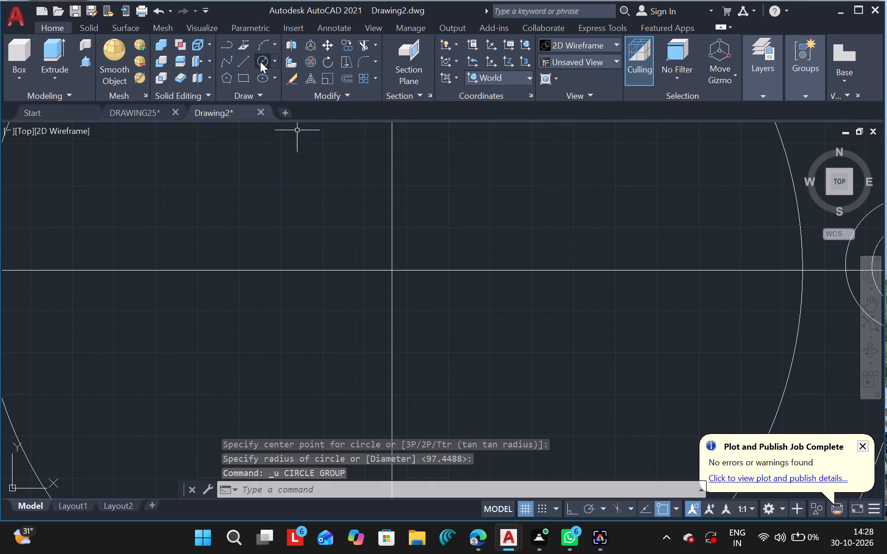
left_click(260, 61)
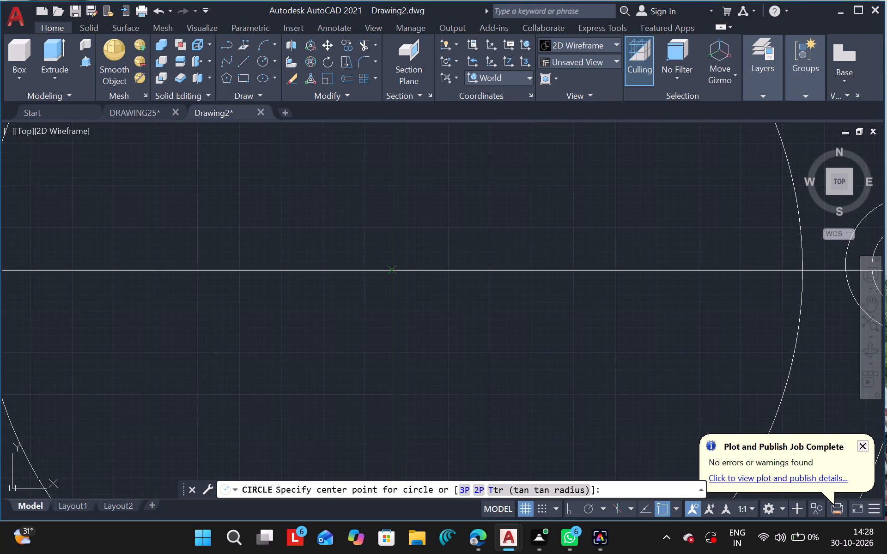
left_click_drag(391, 269, 400, 339)
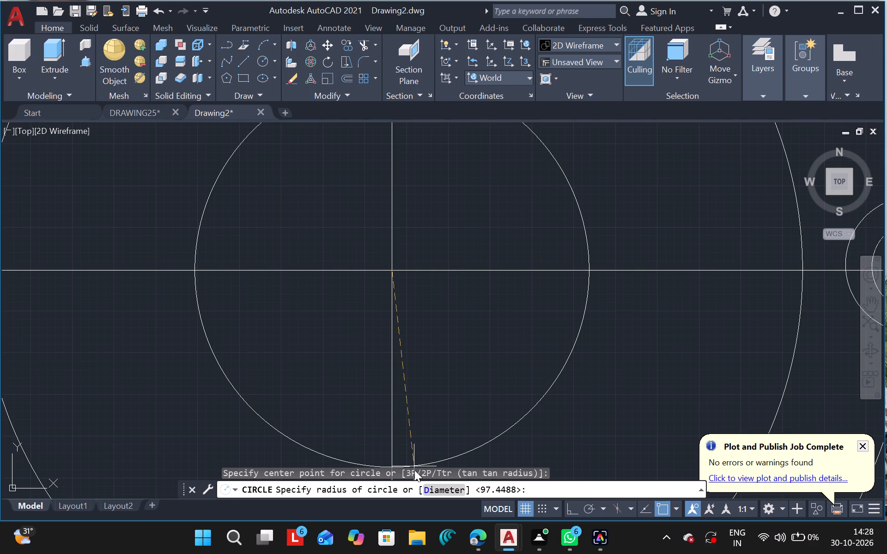
left_click(569, 441)
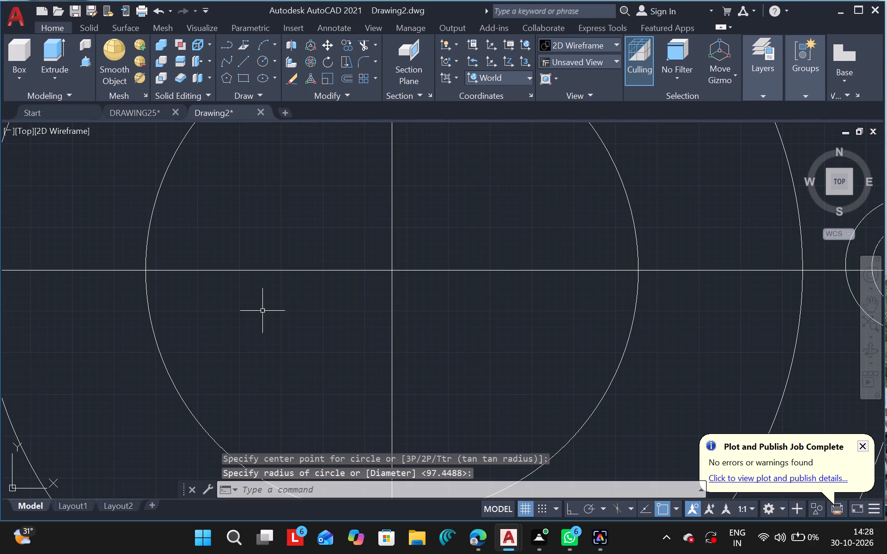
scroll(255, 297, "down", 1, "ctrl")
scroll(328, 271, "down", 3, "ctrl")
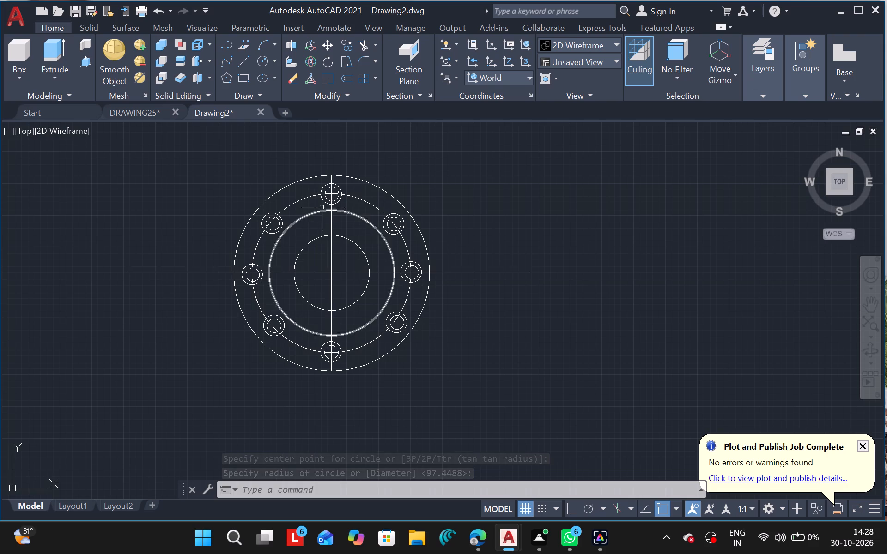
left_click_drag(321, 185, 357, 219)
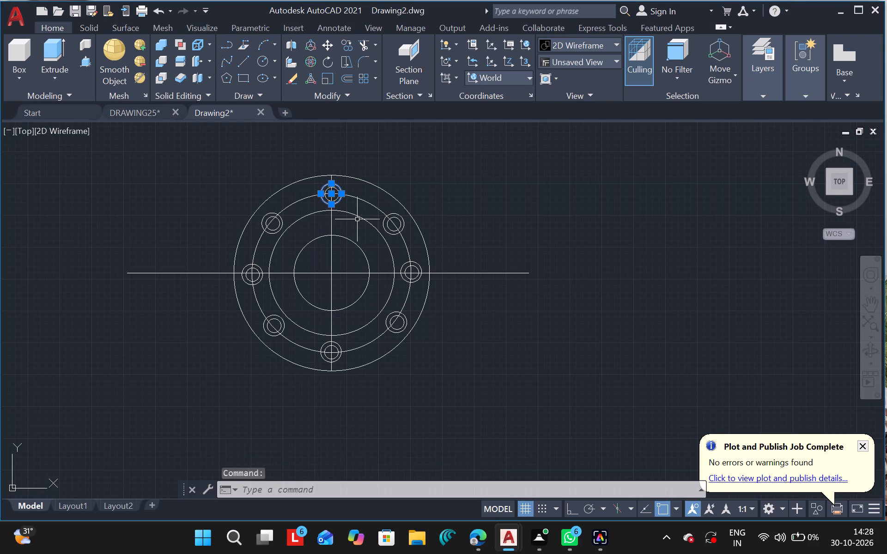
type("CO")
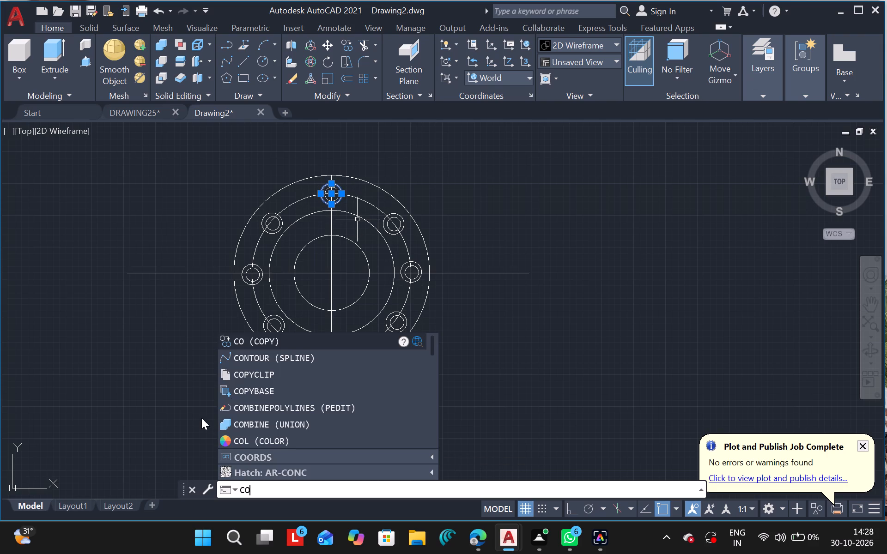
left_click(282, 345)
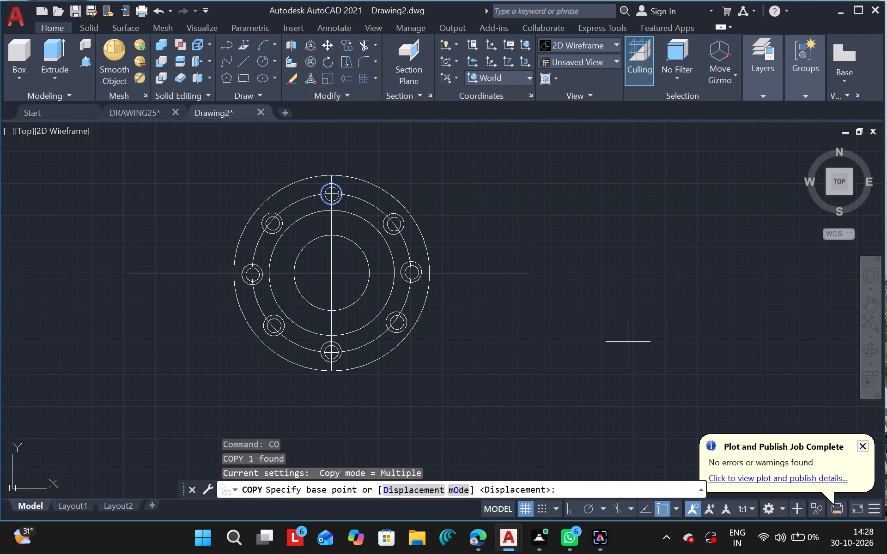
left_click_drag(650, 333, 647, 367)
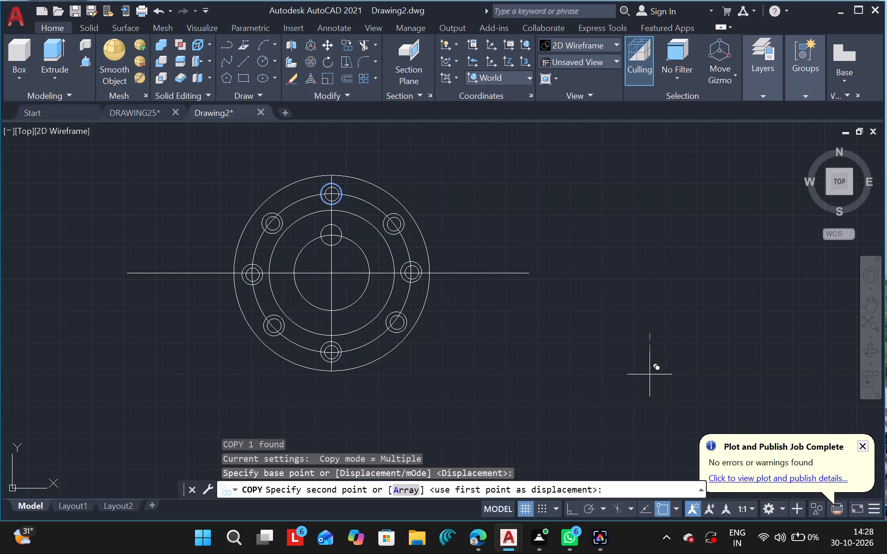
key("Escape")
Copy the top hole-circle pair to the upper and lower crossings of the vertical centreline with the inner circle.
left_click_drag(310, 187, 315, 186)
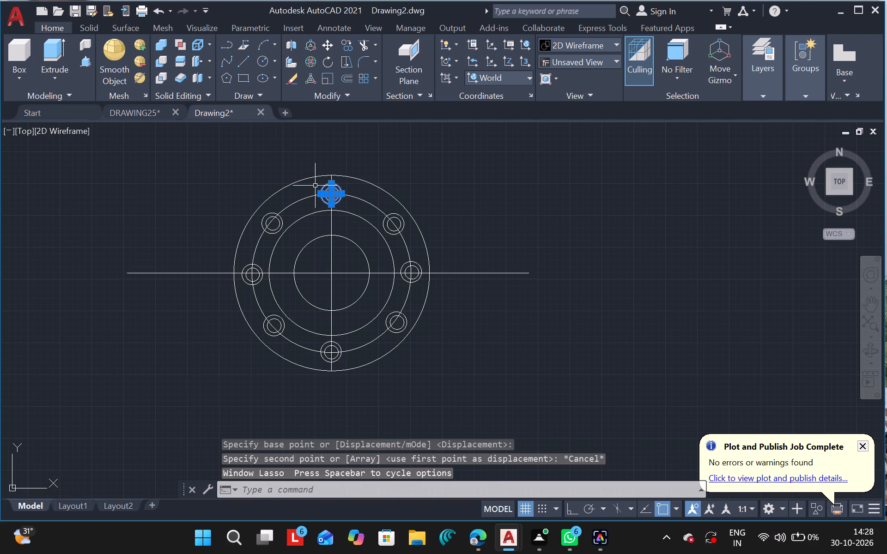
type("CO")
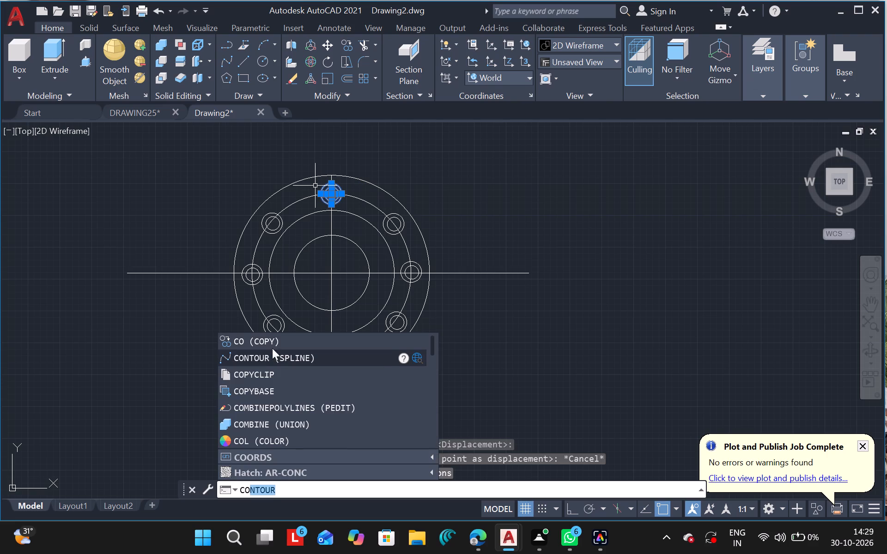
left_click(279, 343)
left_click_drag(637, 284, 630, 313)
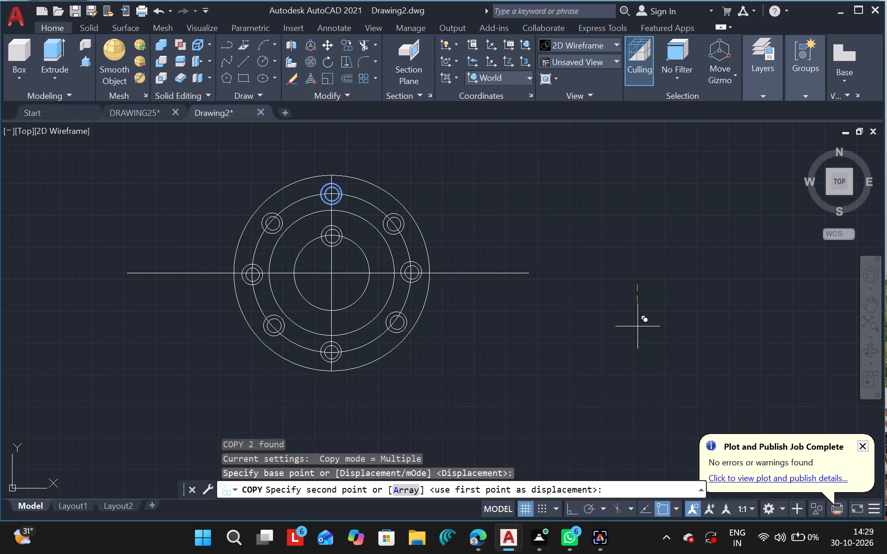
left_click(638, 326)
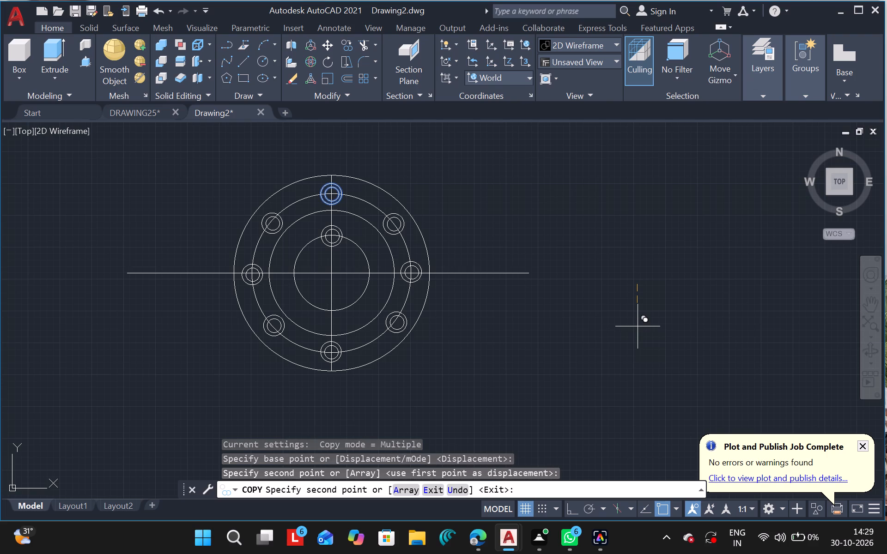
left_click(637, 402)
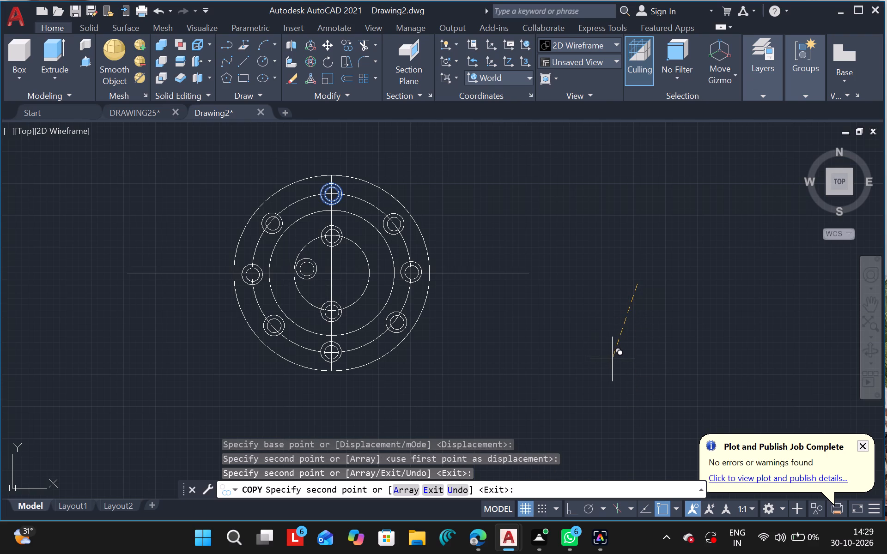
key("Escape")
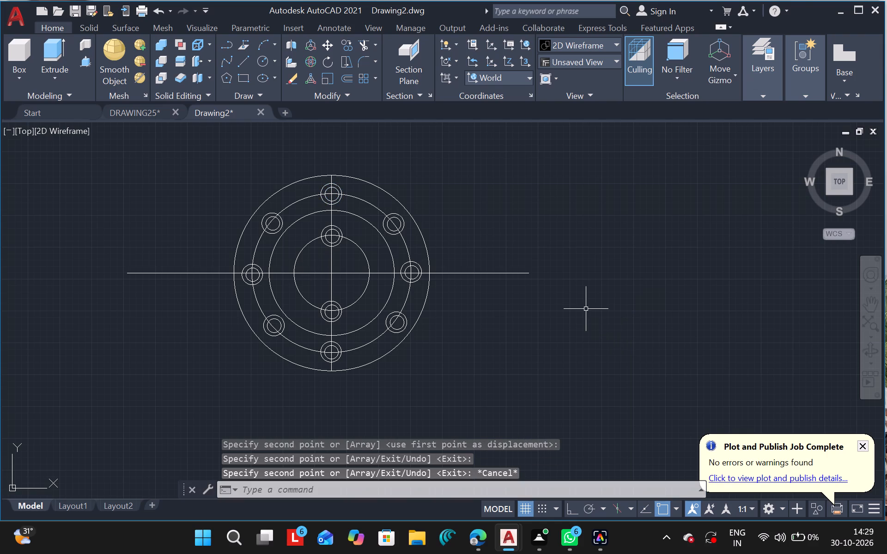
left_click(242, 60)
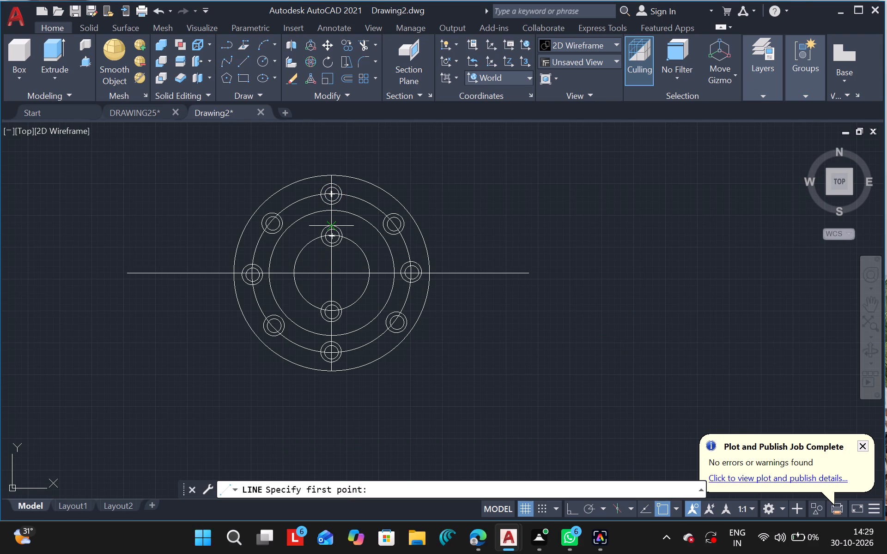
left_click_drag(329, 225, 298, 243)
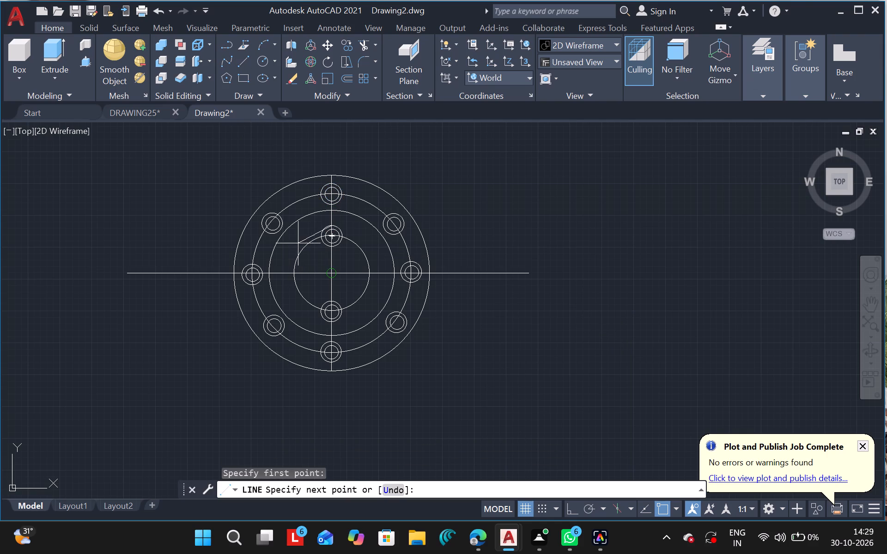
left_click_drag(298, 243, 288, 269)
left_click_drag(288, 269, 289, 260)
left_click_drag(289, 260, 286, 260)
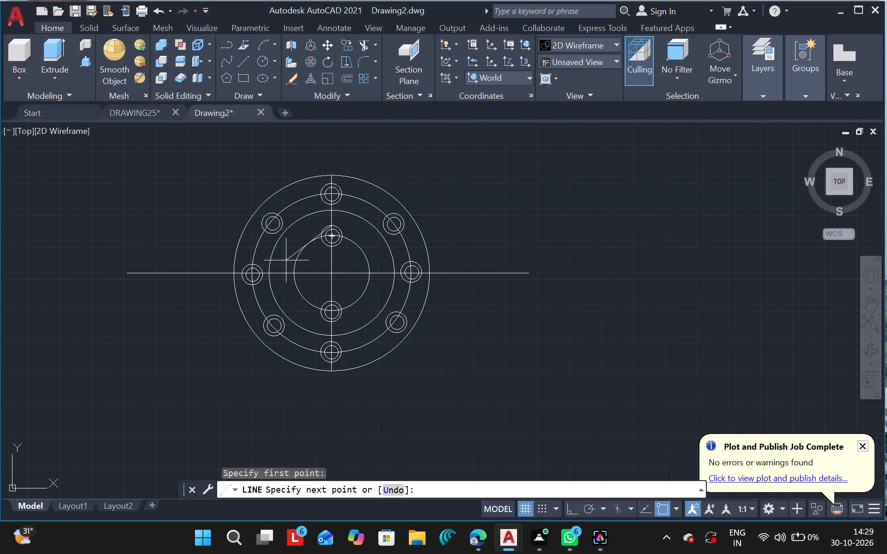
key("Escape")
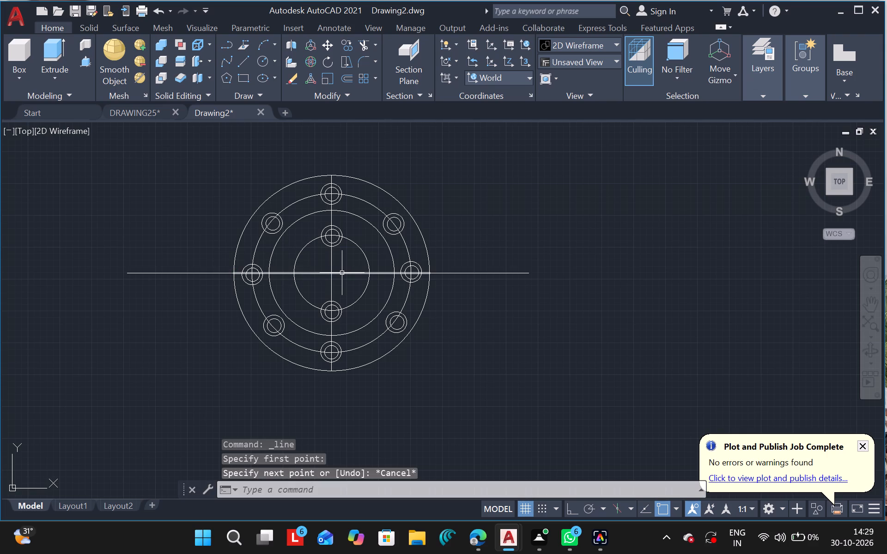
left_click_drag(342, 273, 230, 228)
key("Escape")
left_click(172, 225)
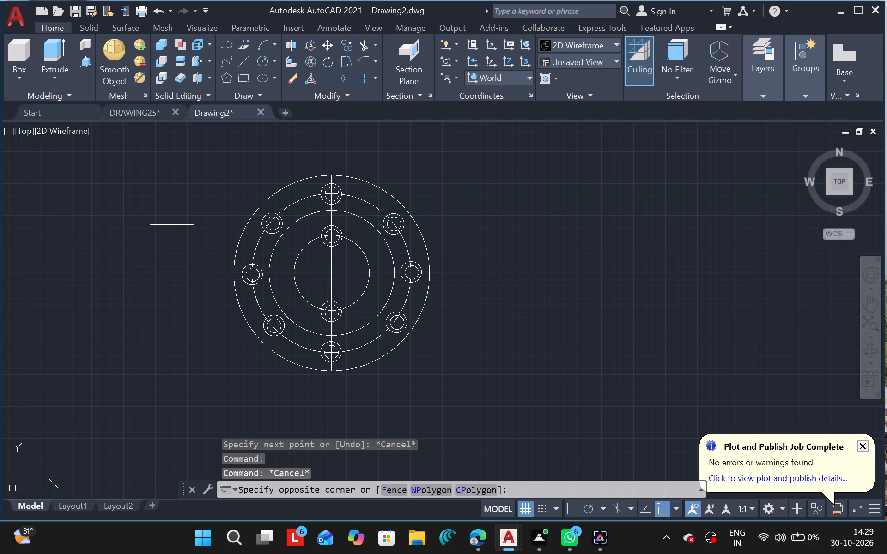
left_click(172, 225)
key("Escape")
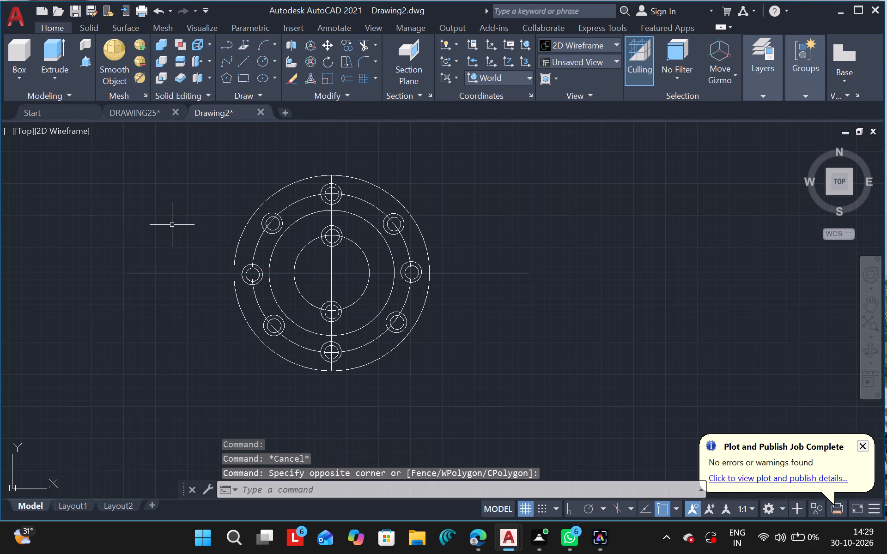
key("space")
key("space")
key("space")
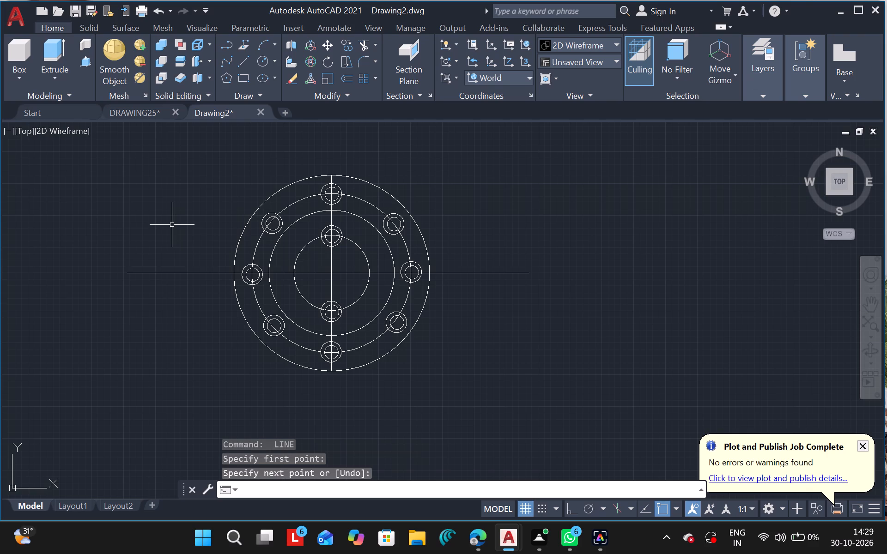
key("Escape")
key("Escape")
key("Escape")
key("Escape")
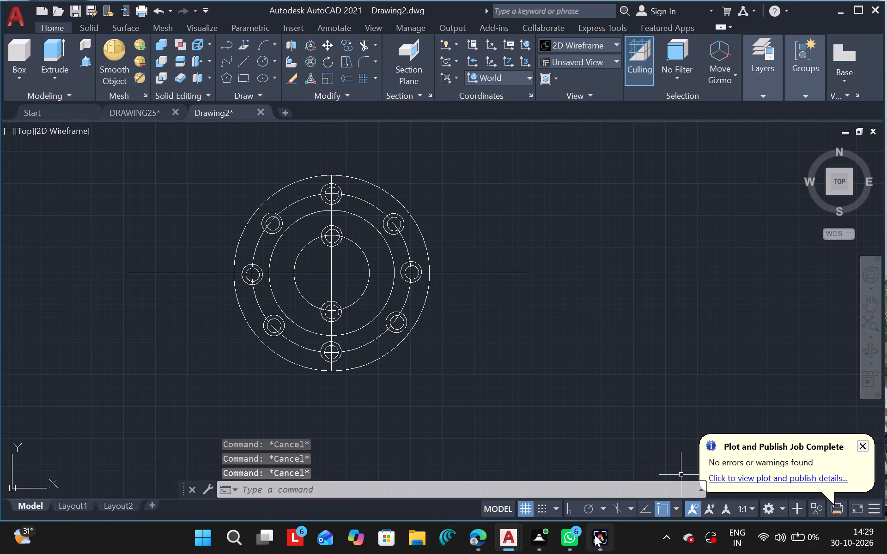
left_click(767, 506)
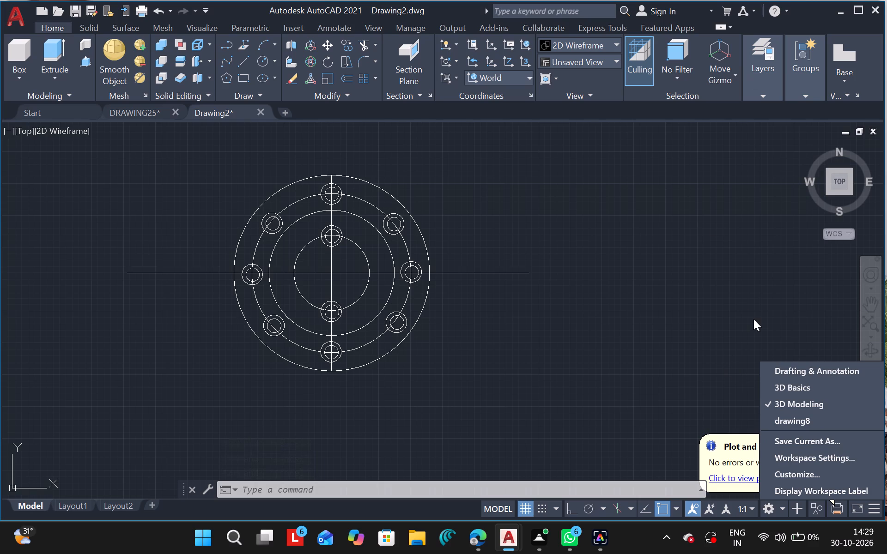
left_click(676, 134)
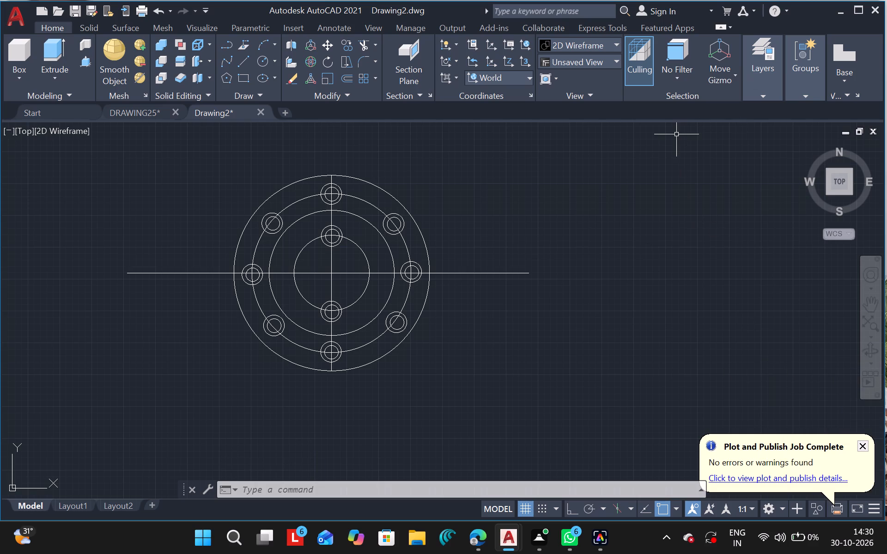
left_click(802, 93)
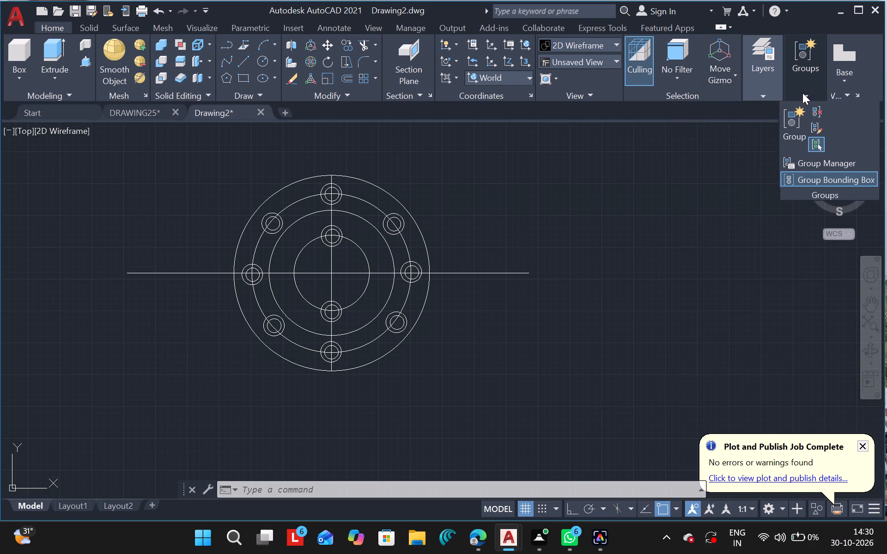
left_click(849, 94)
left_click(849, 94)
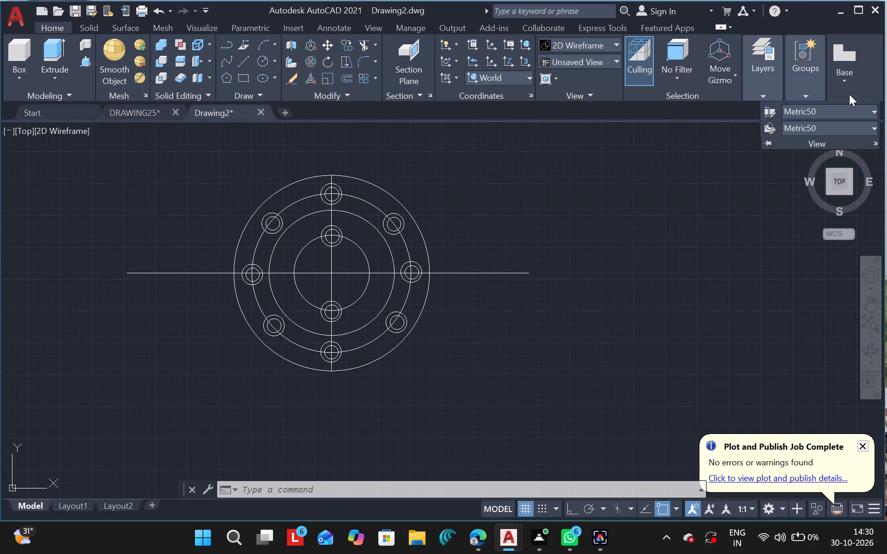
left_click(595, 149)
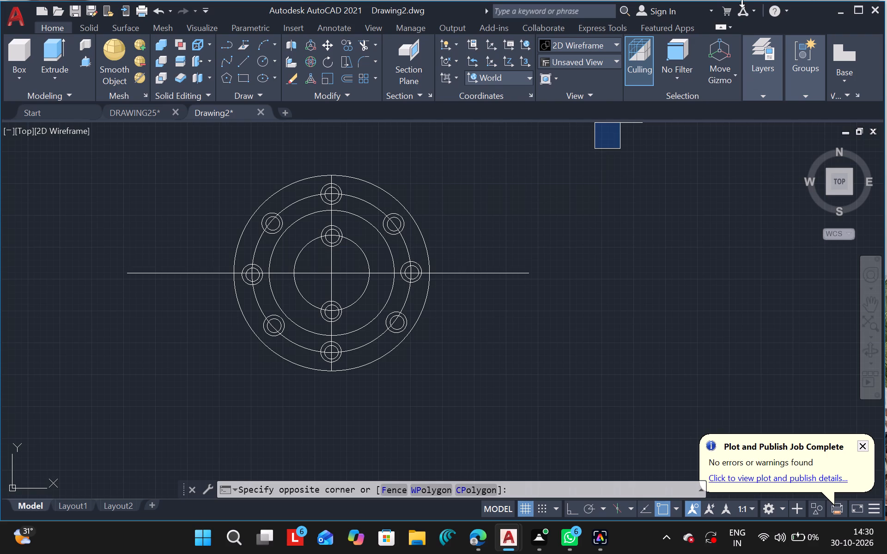
Collapse the ribbon to its compact display.
left_click(728, 24)
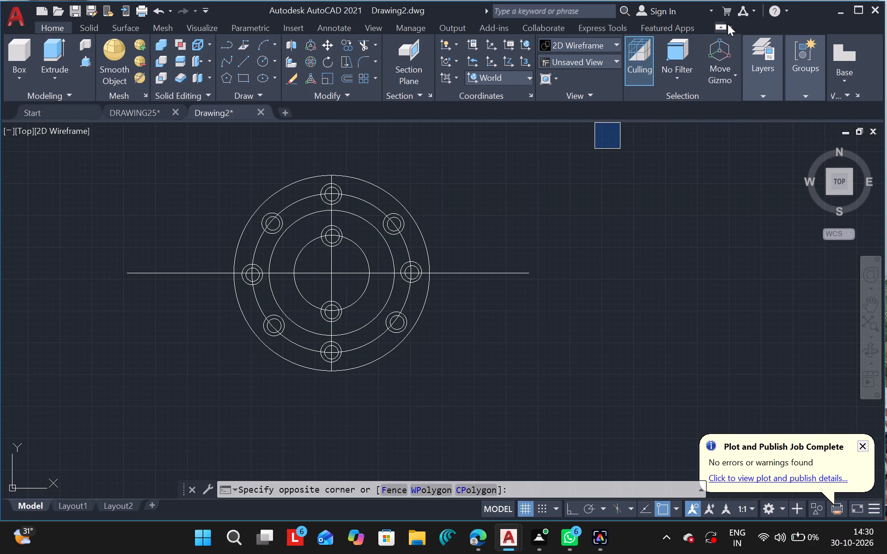
left_click(728, 24)
key("Escape")
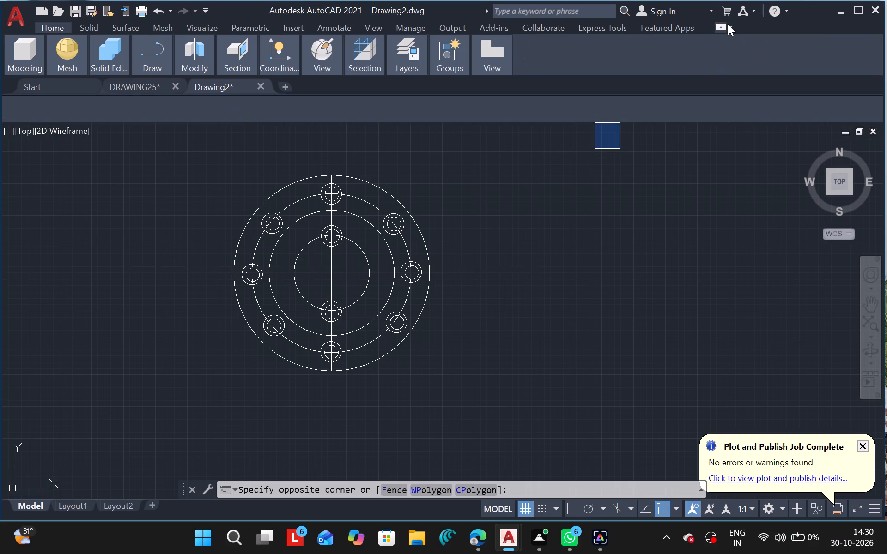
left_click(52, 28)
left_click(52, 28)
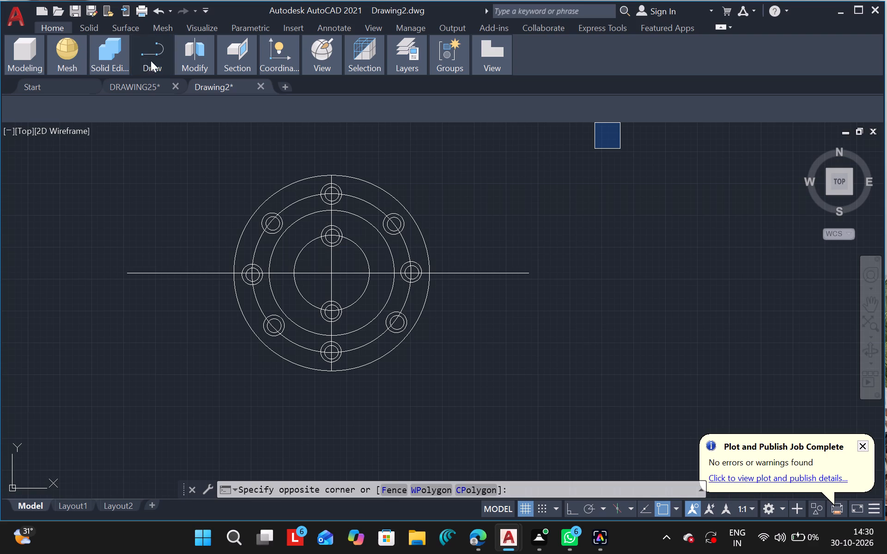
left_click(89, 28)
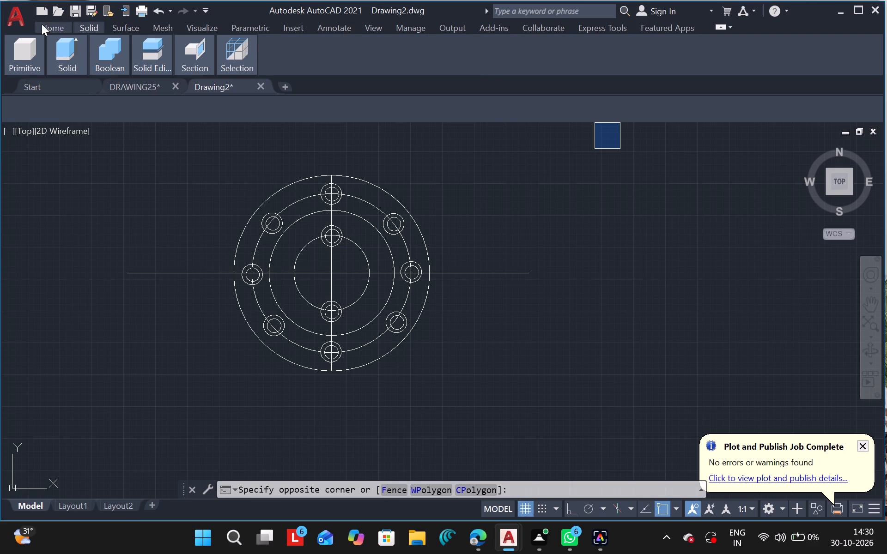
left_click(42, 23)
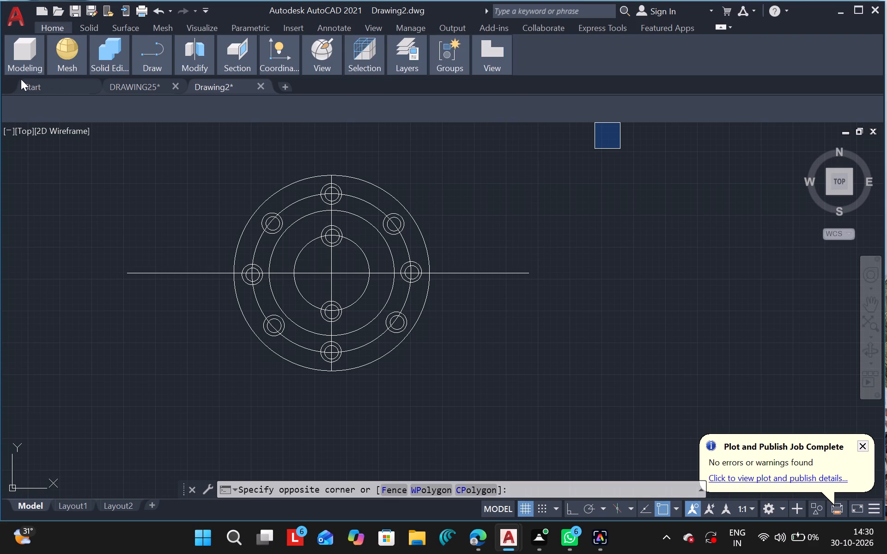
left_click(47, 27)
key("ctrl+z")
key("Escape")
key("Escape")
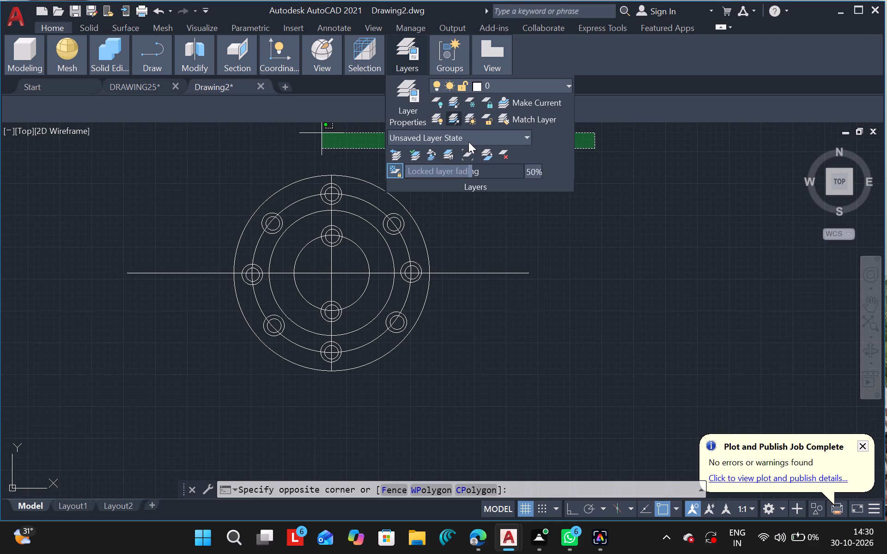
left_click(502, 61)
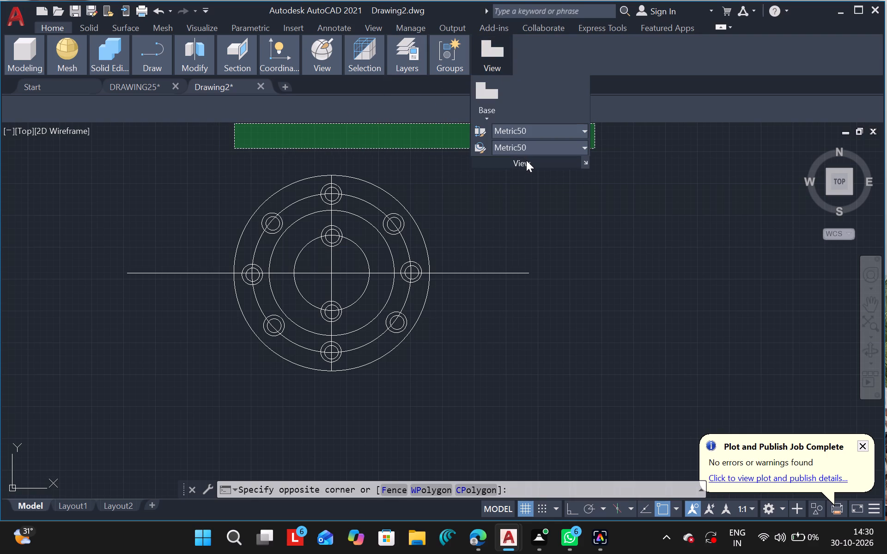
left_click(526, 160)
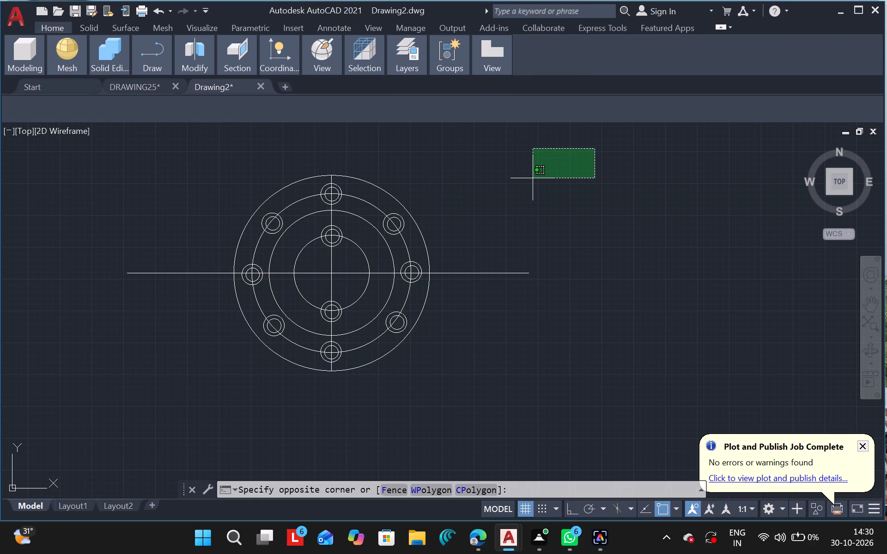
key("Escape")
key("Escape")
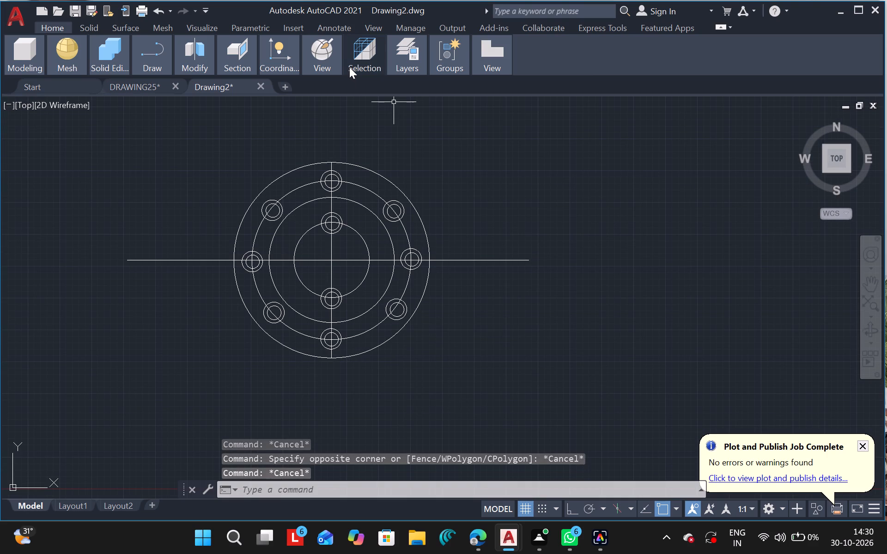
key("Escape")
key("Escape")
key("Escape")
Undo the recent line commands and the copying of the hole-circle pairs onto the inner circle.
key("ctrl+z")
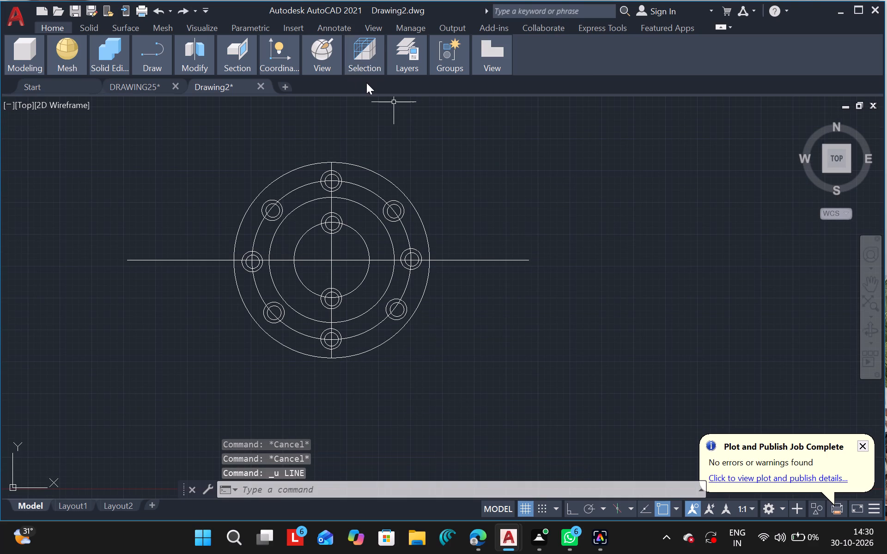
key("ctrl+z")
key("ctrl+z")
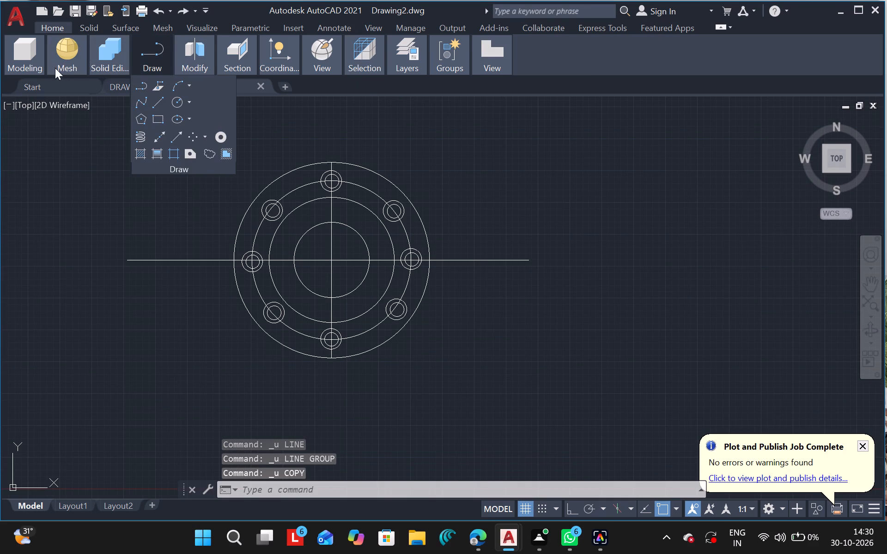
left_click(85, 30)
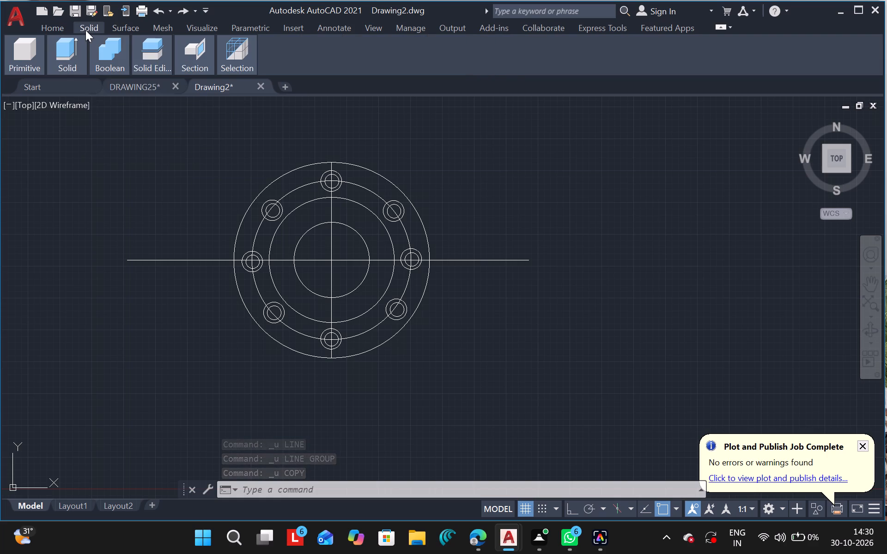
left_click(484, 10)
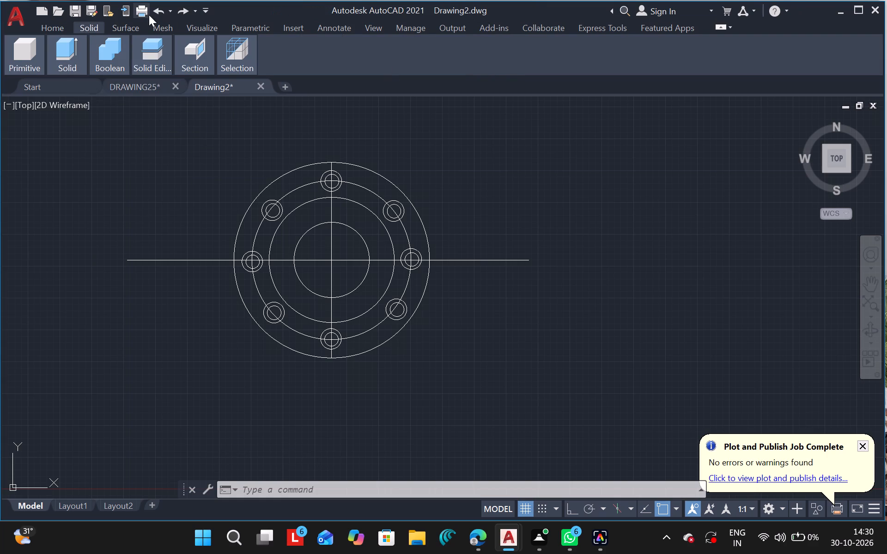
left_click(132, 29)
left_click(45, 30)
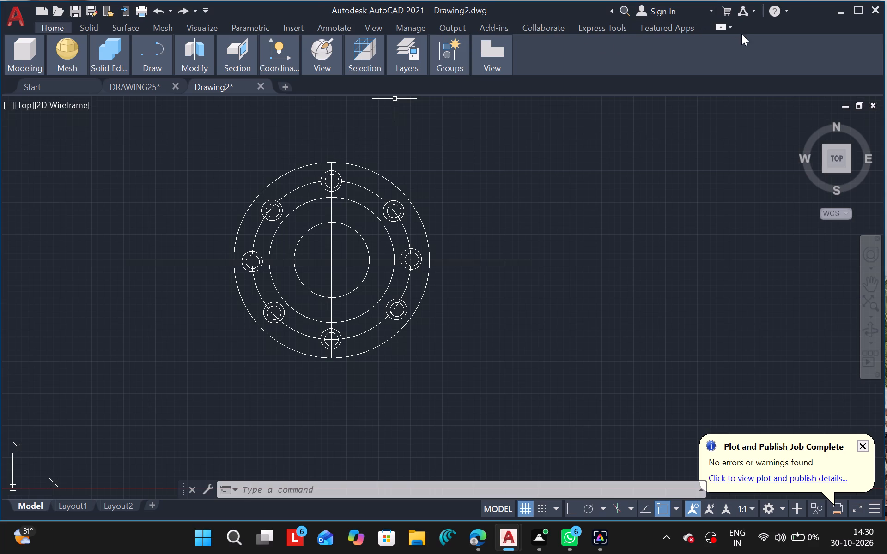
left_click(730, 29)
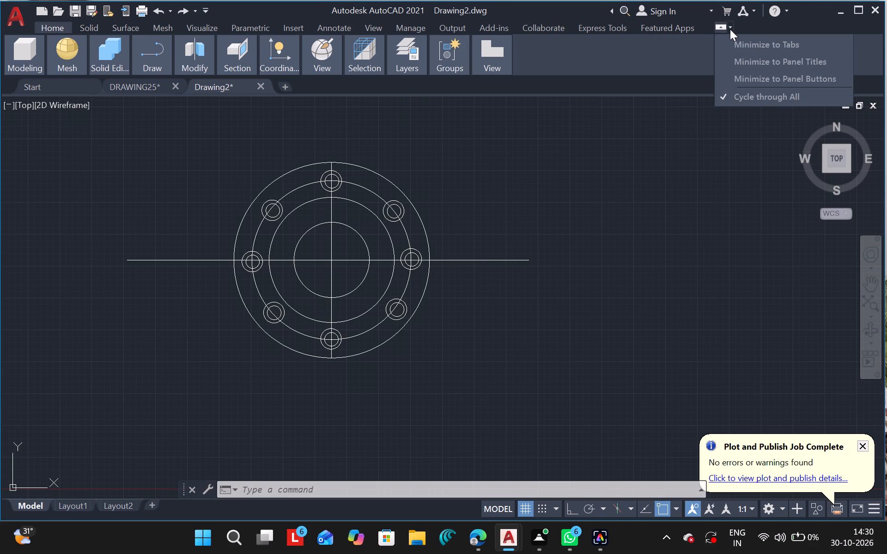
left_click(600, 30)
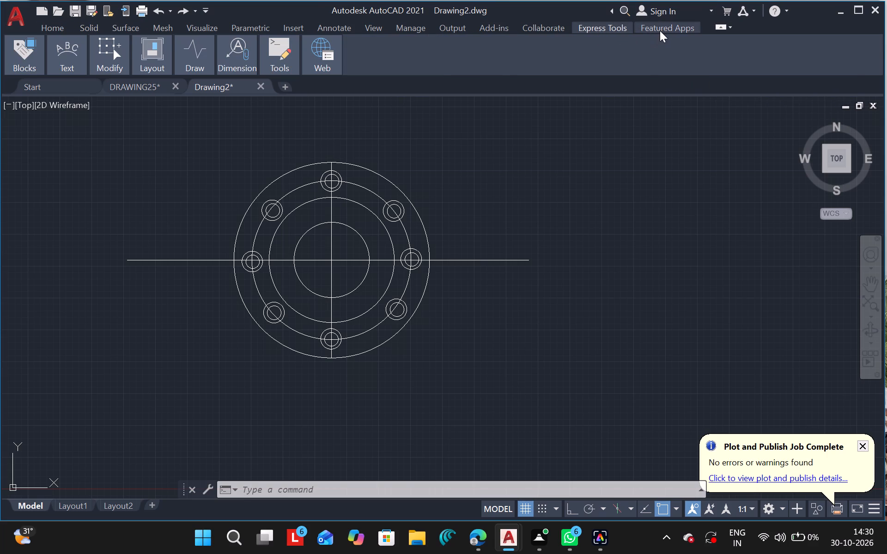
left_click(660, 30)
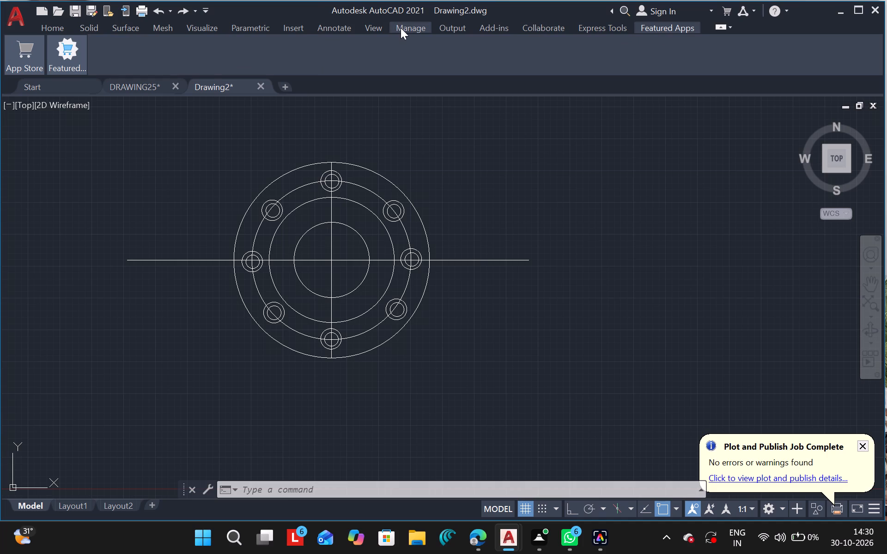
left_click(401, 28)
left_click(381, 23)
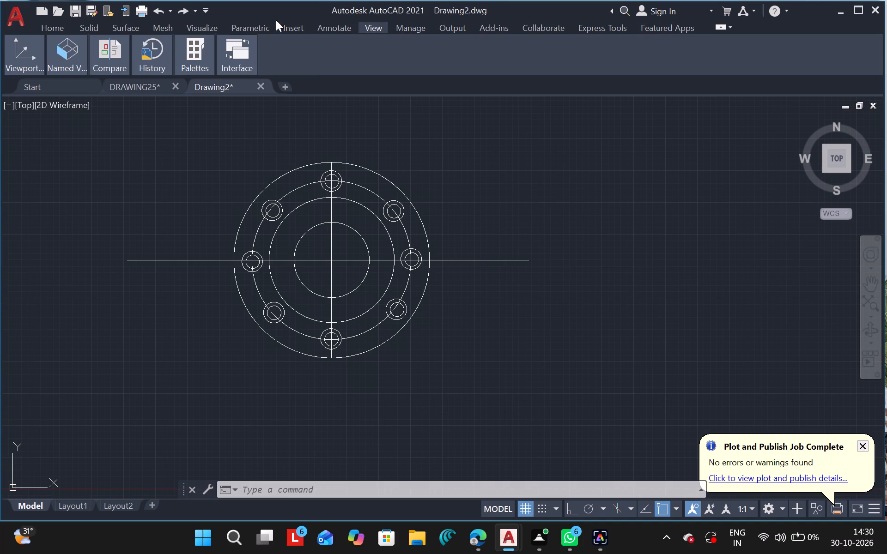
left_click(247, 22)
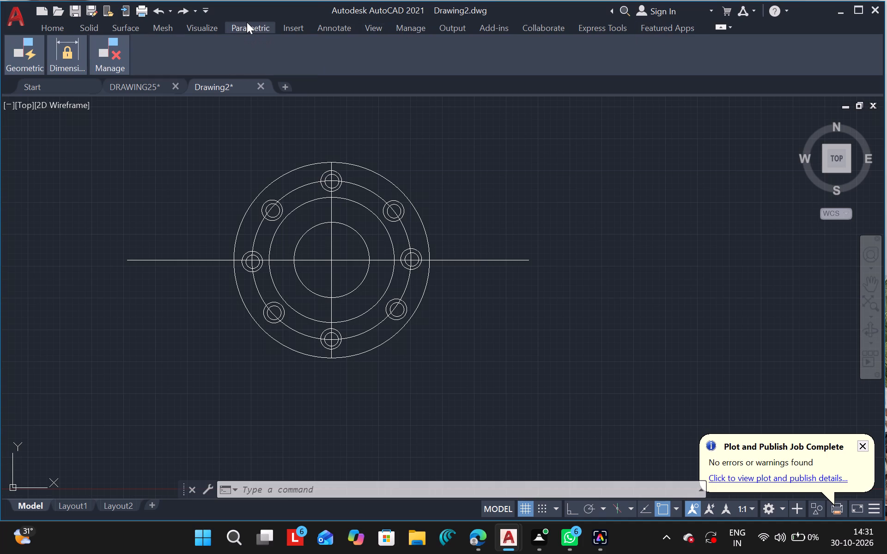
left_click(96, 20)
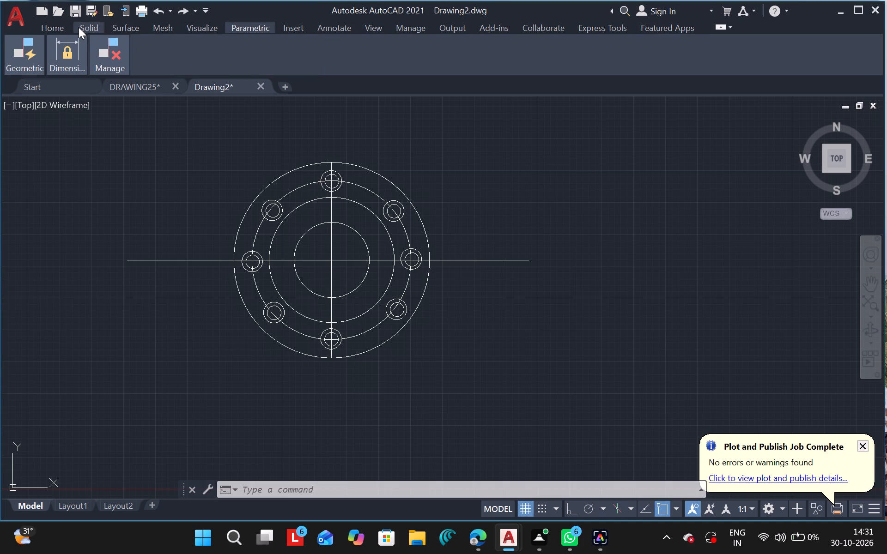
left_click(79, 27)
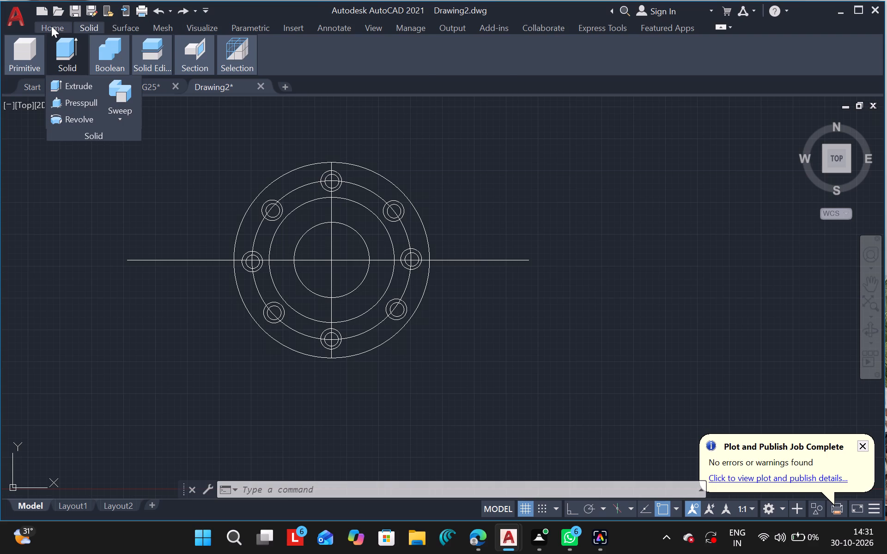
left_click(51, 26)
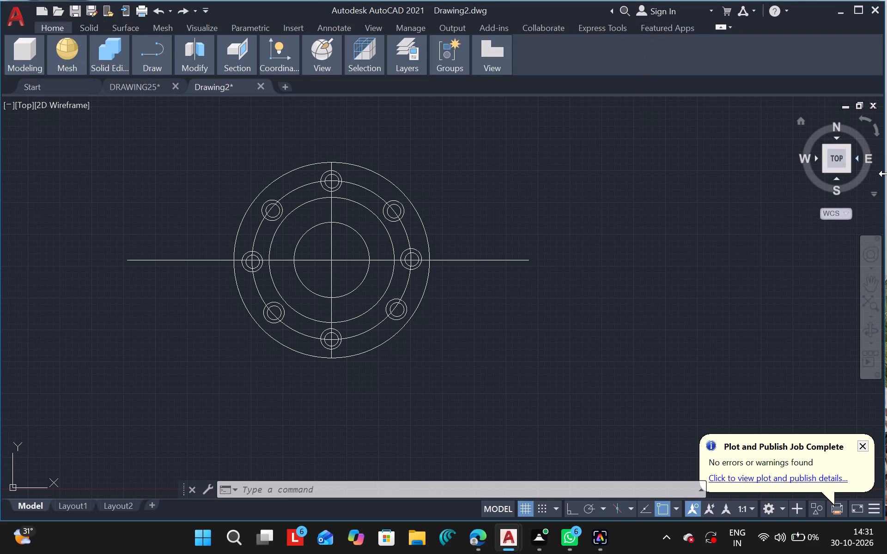
Dismiss the plot and publish notification.
left_click(865, 443)
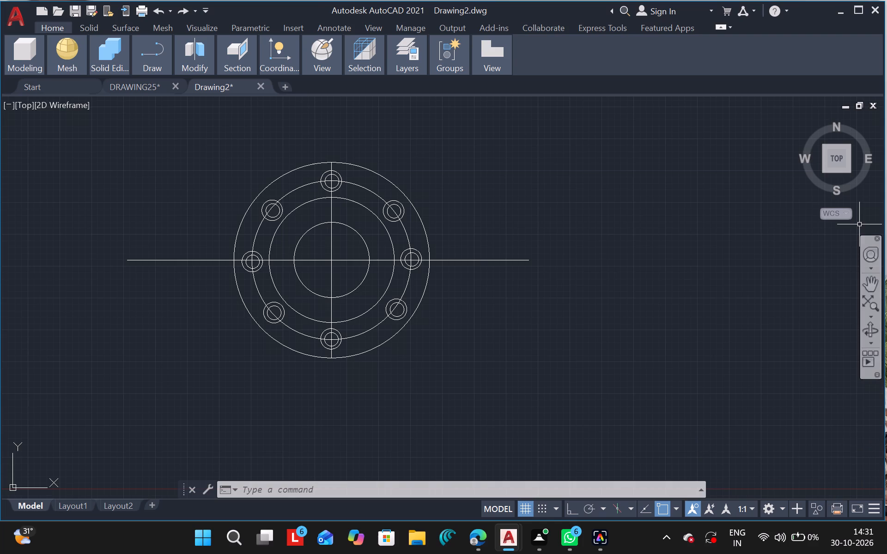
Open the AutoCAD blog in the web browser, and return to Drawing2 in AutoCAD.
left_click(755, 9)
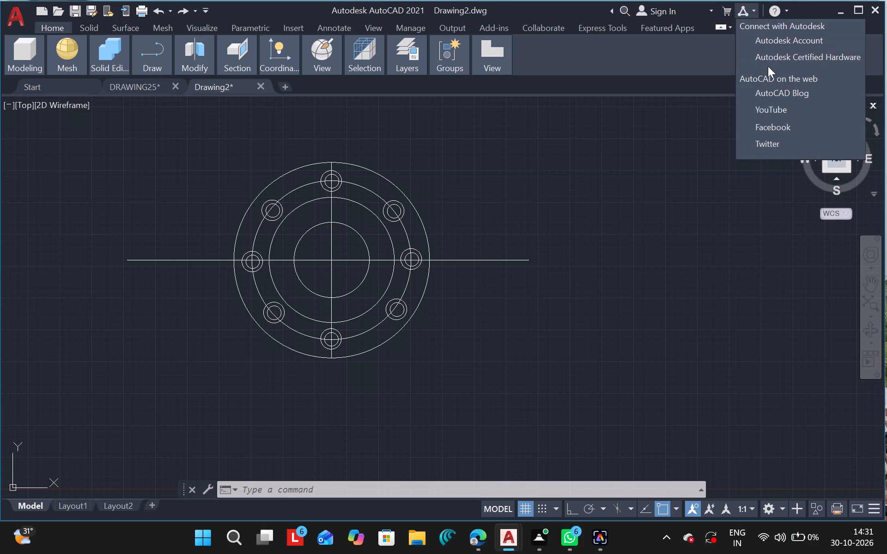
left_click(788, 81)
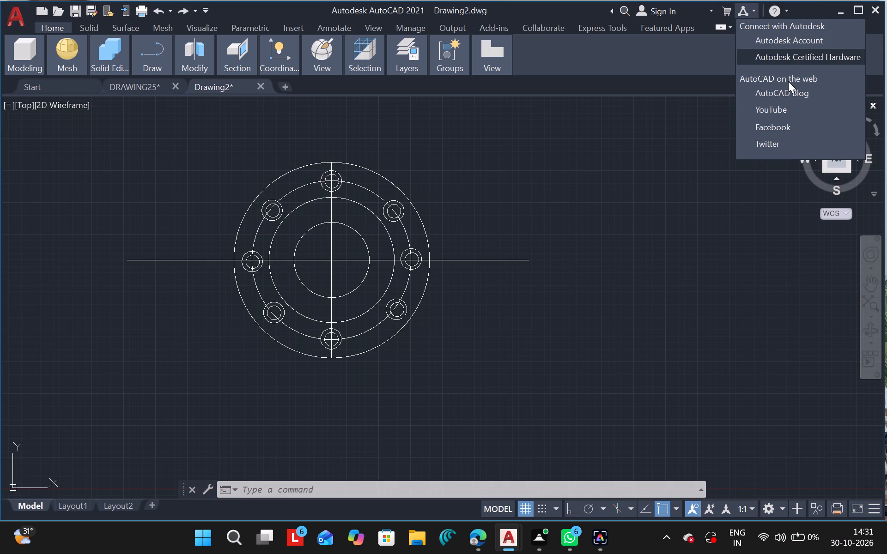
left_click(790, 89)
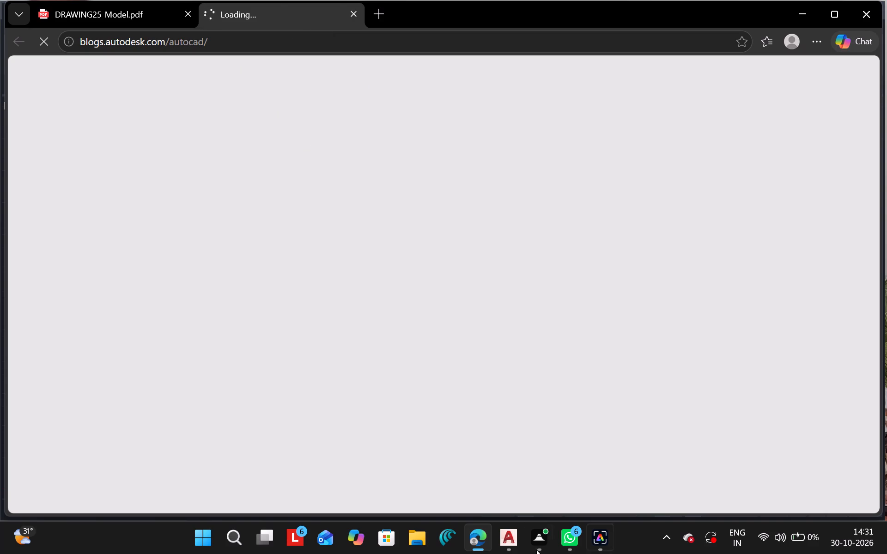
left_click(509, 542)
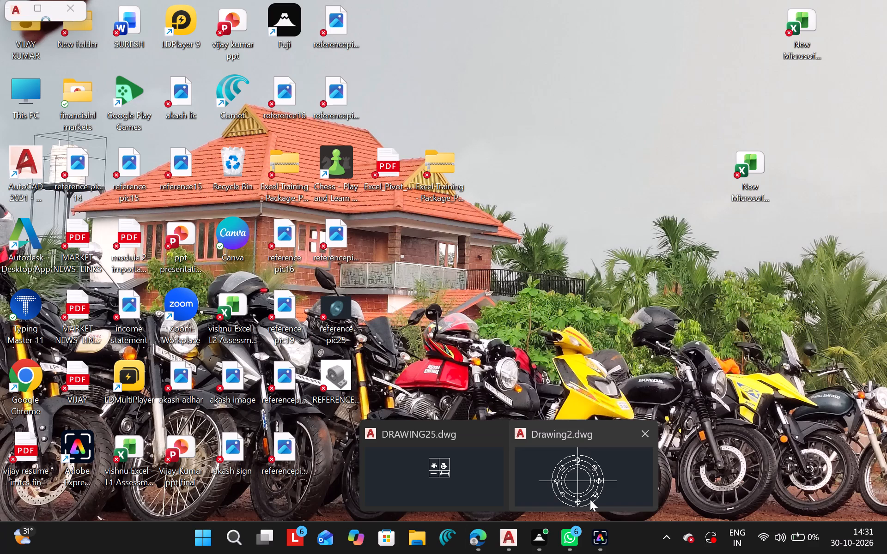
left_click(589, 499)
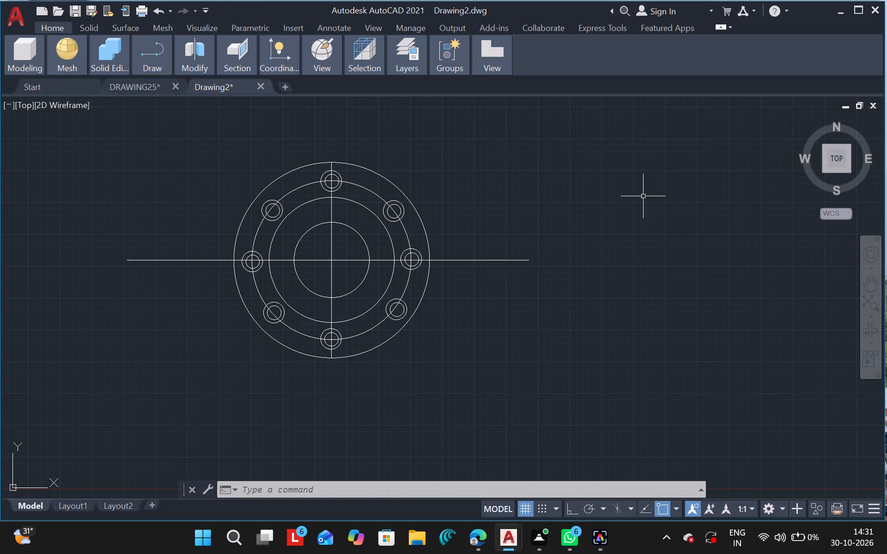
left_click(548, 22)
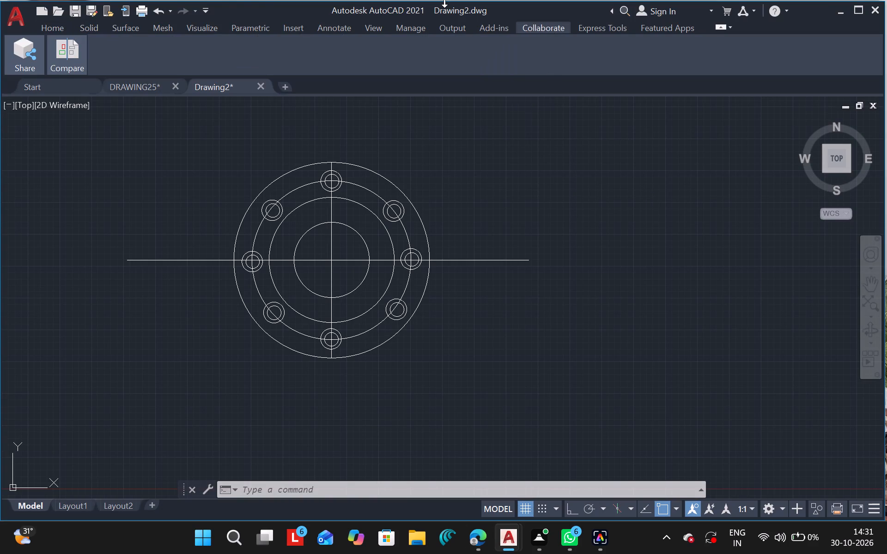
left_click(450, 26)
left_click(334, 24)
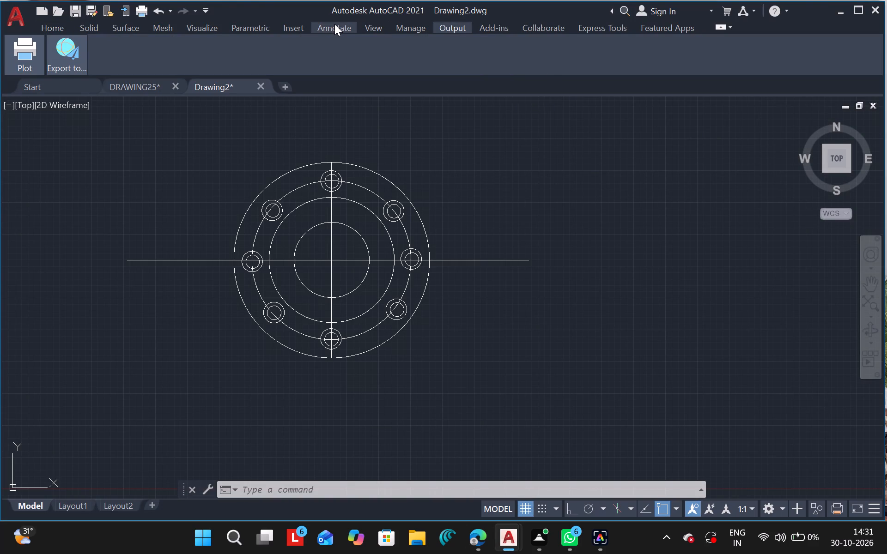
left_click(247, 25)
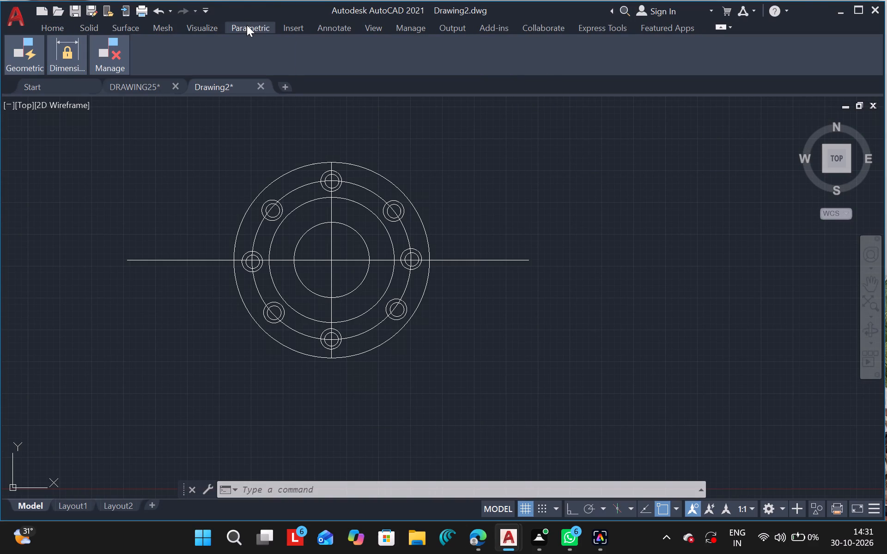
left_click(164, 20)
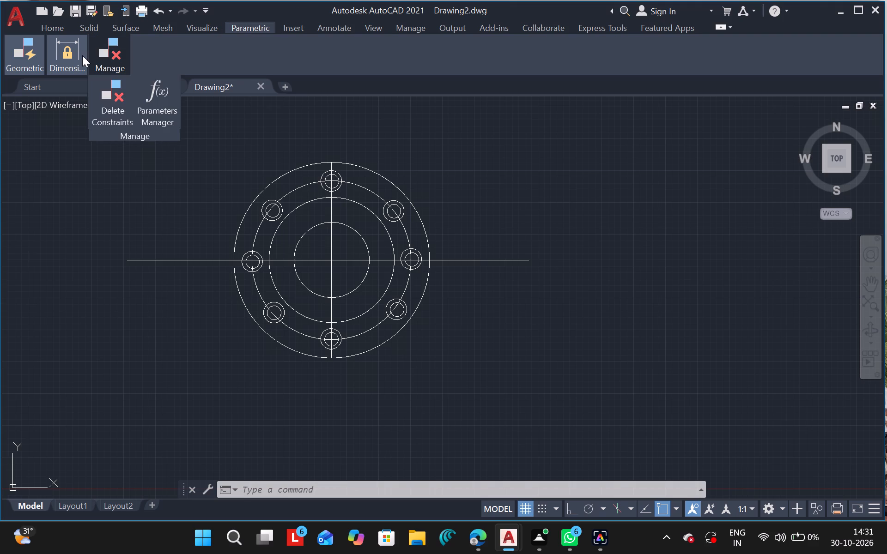
Minimize the Home ribbon to panel titles.
left_click(50, 32)
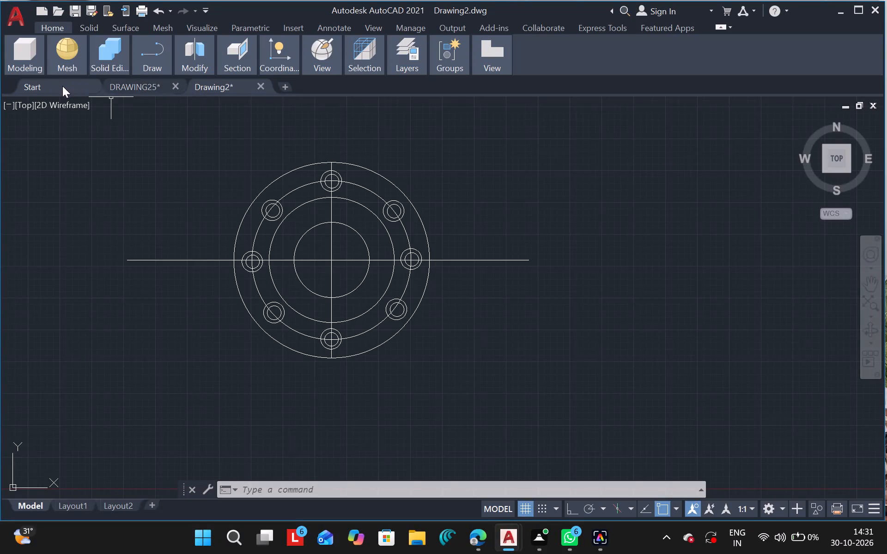
left_click(727, 24)
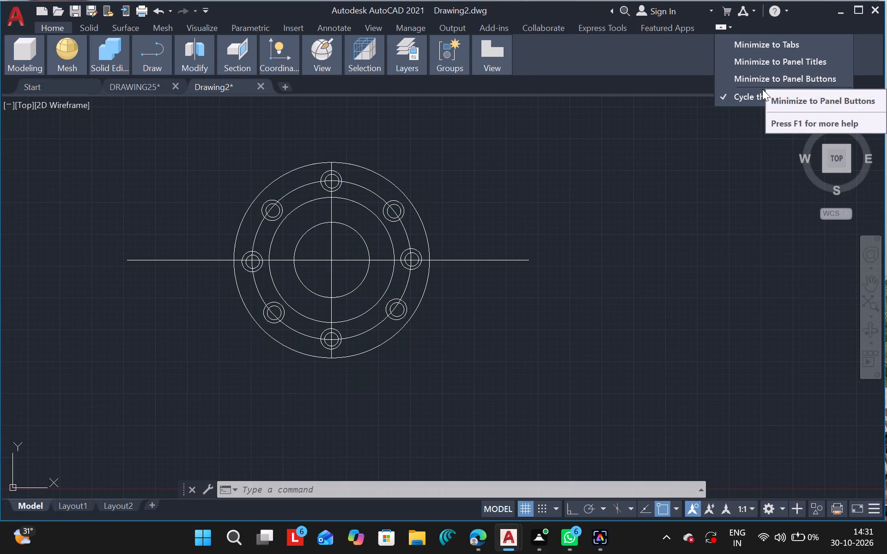
left_click(779, 64)
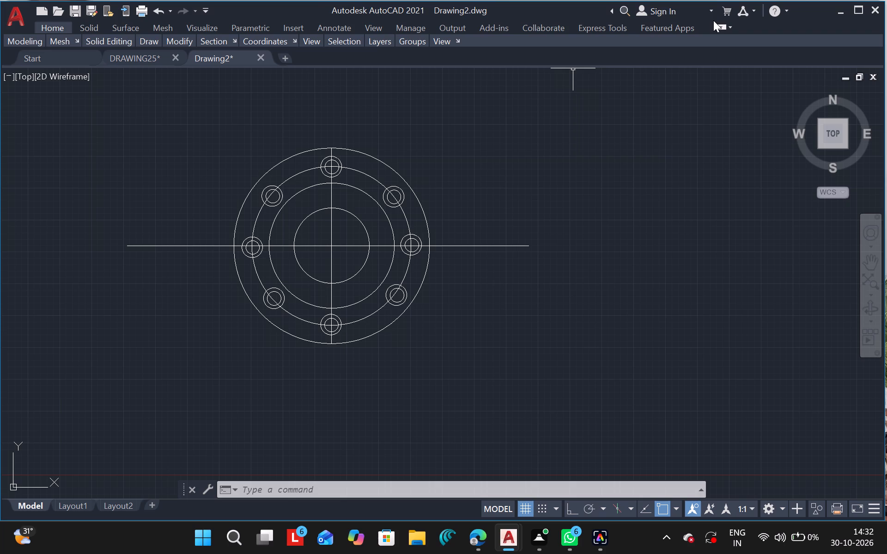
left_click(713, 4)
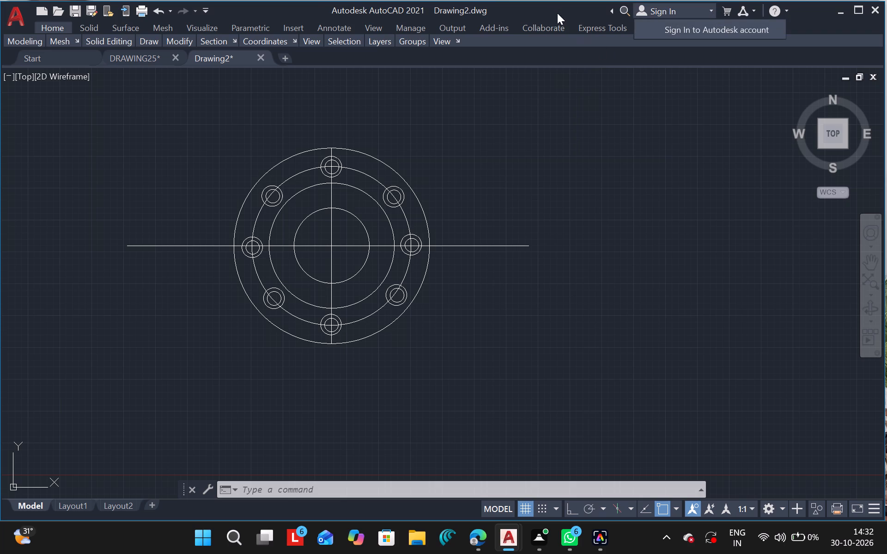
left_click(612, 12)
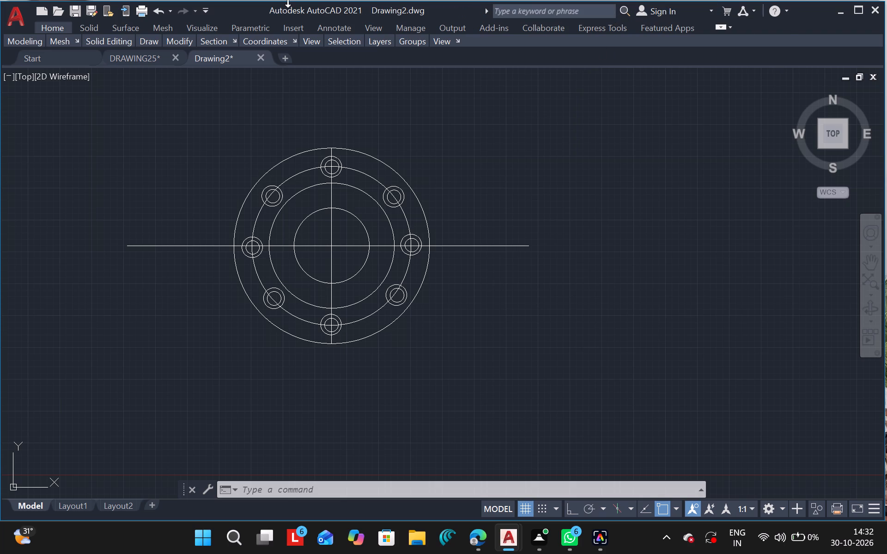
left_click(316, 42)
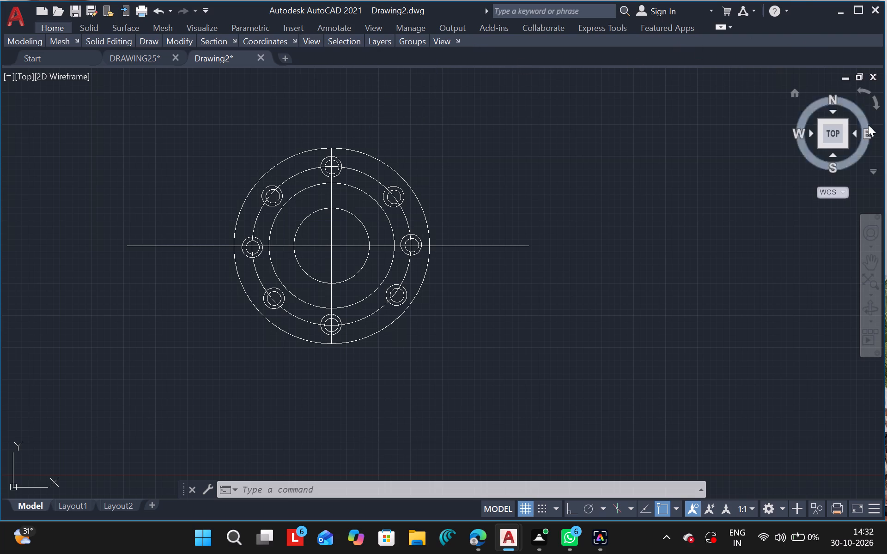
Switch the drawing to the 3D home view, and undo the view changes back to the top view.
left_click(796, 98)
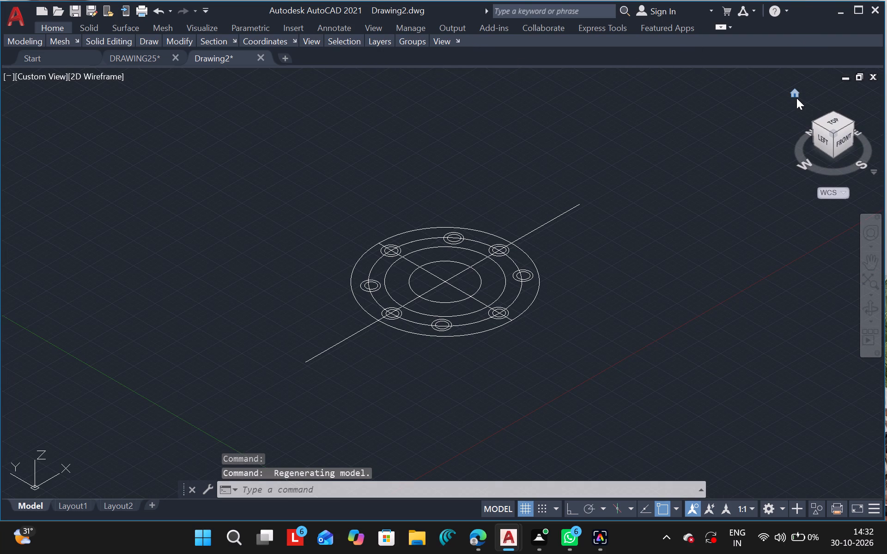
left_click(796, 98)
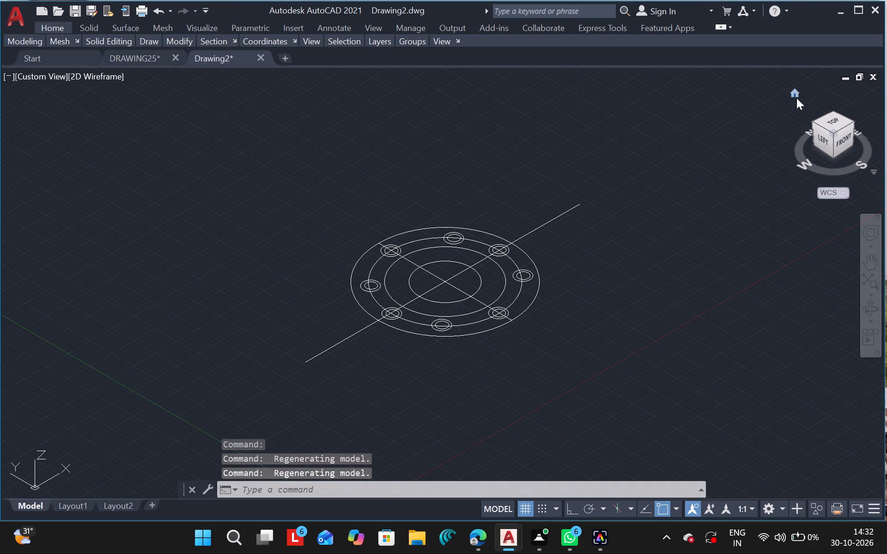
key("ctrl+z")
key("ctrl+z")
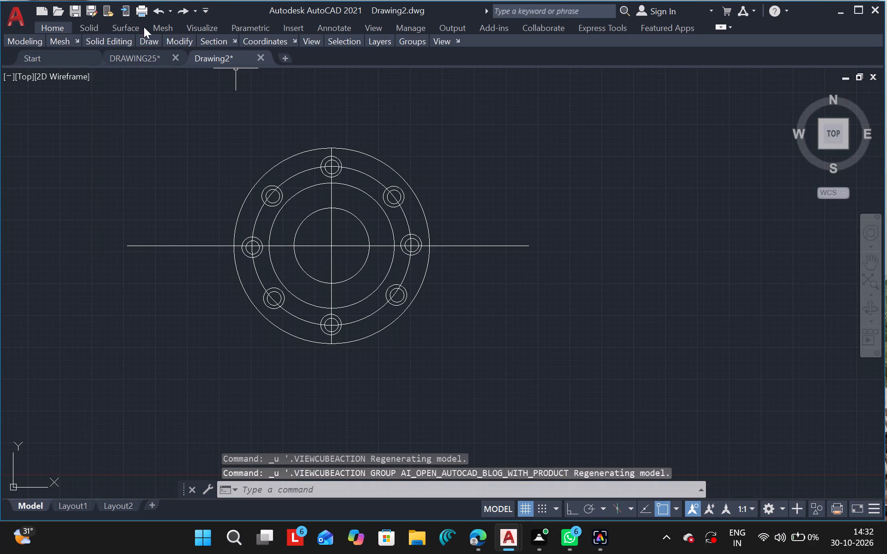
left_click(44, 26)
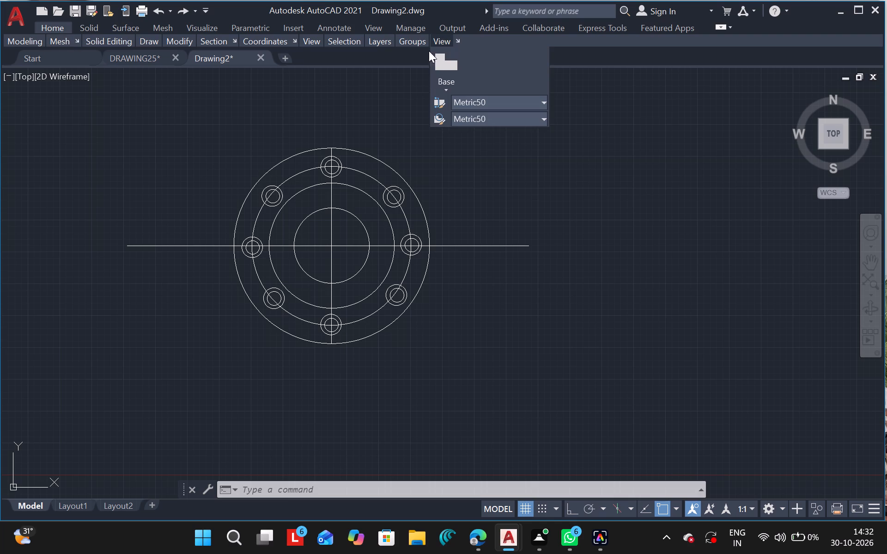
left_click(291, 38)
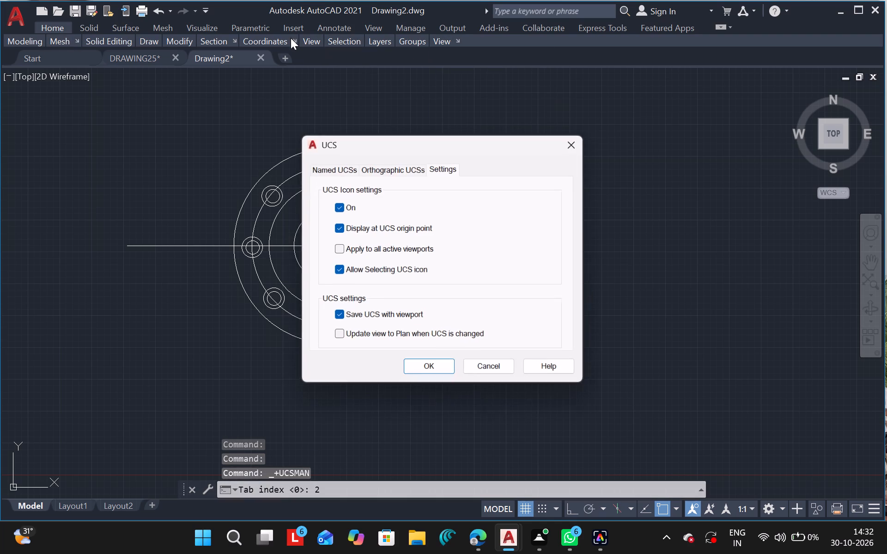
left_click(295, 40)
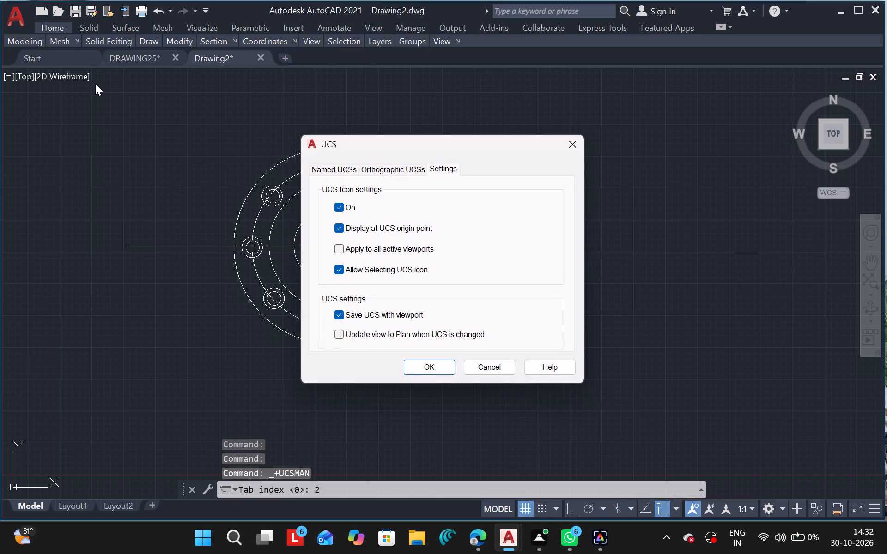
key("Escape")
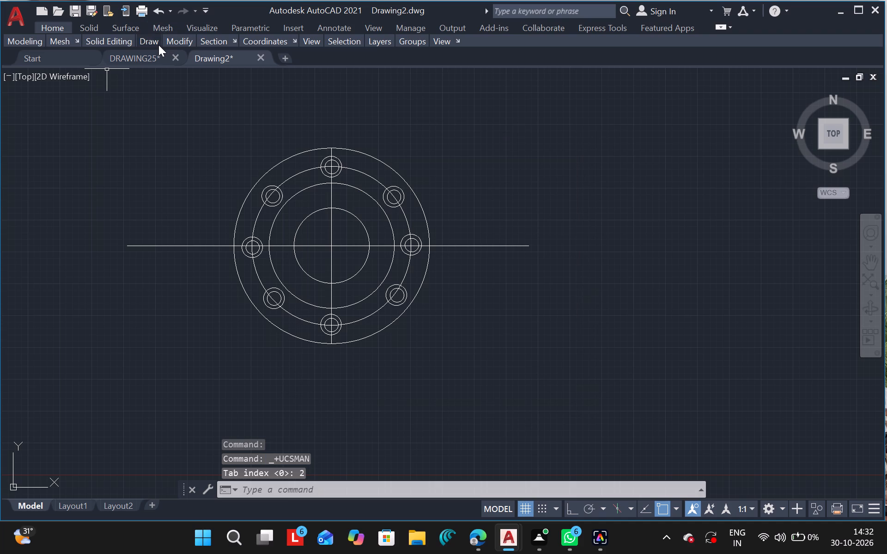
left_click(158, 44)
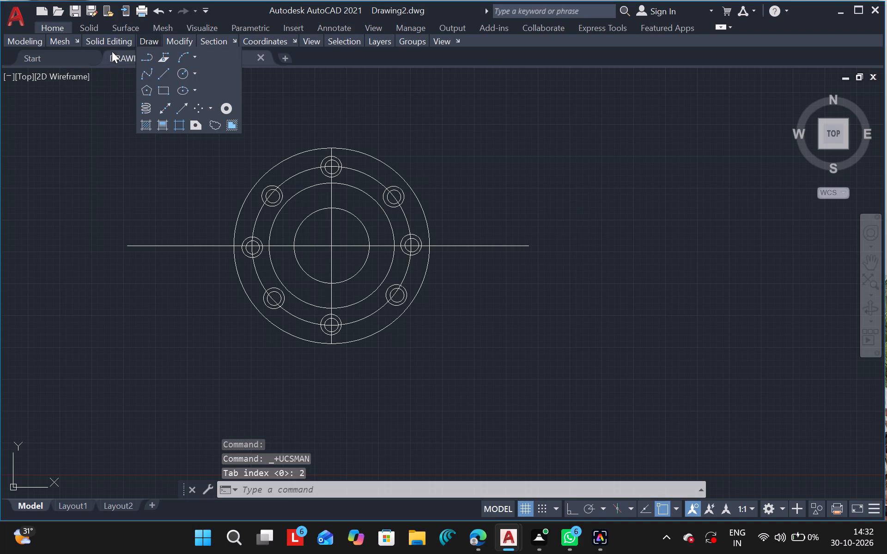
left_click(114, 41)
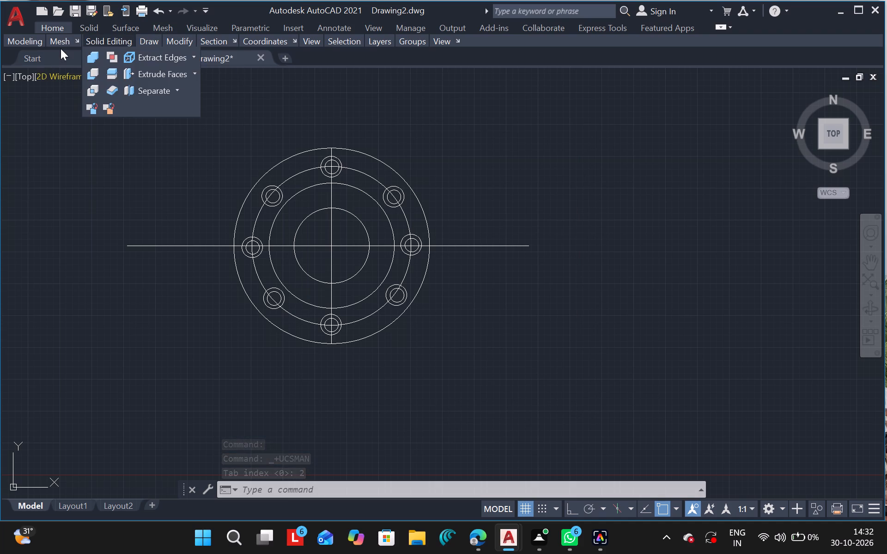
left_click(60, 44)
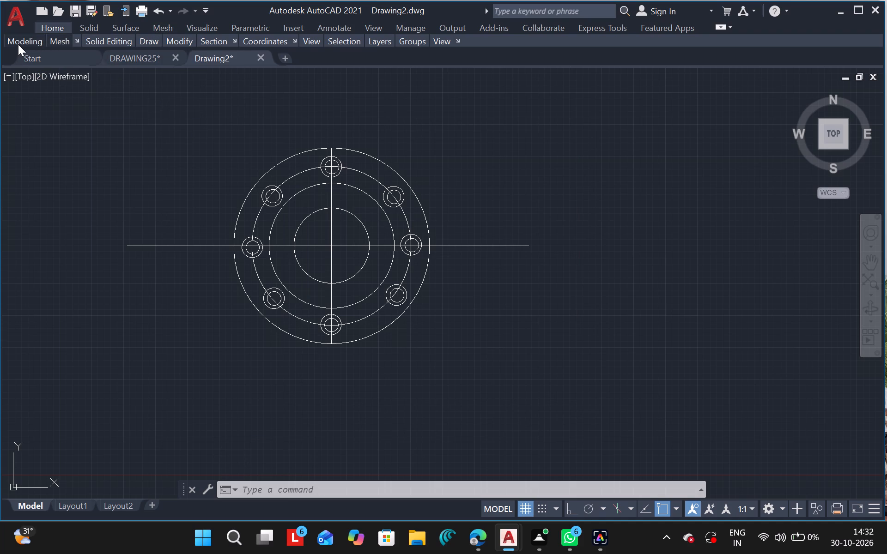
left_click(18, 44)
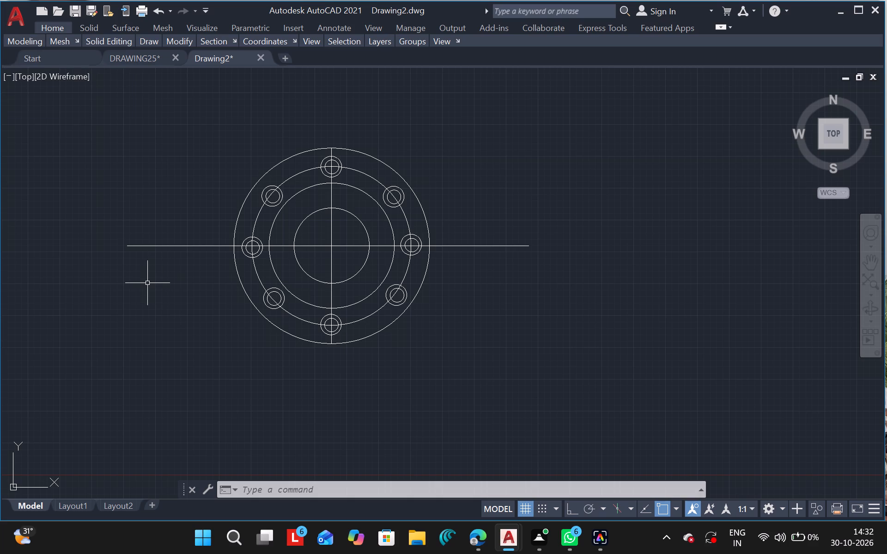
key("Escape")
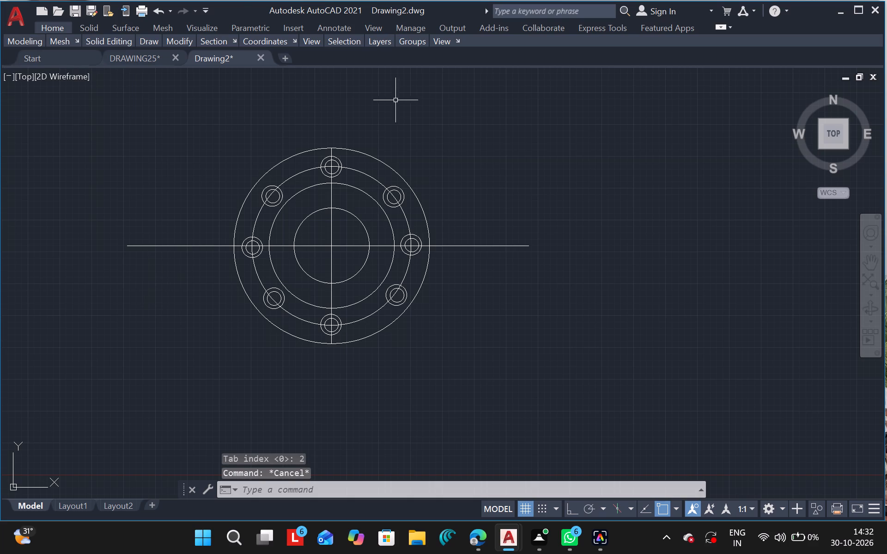
Undo the recent operations through the small centre circle and the erasures, restoring the previous inner circle with its upper and lower hole-circle pairs.
key("ctrl+z")
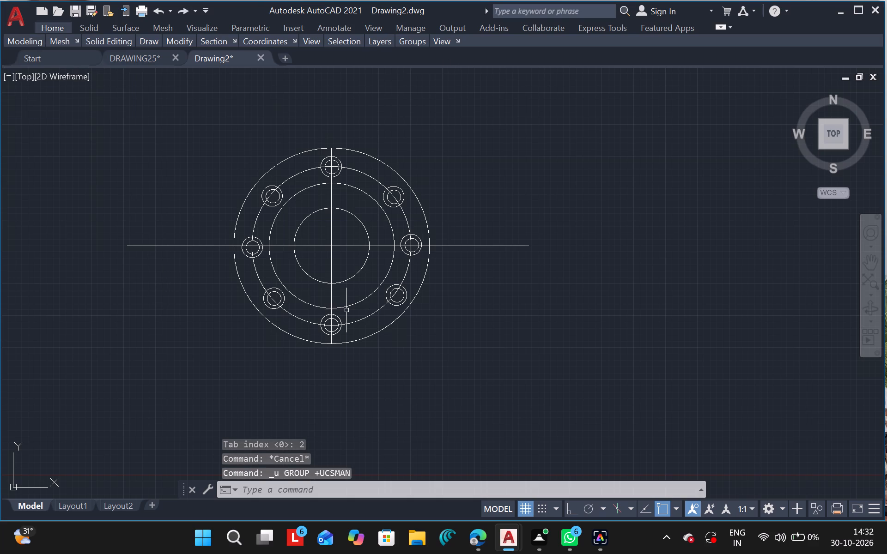
key("ctrl+z")
key("ctrl+z")
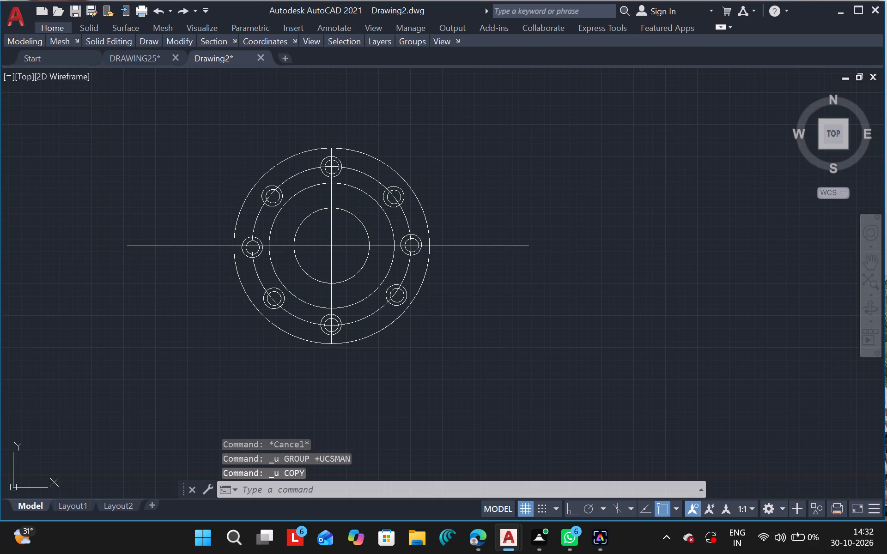
scroll(346, 310, "down", 5, "ctrl")
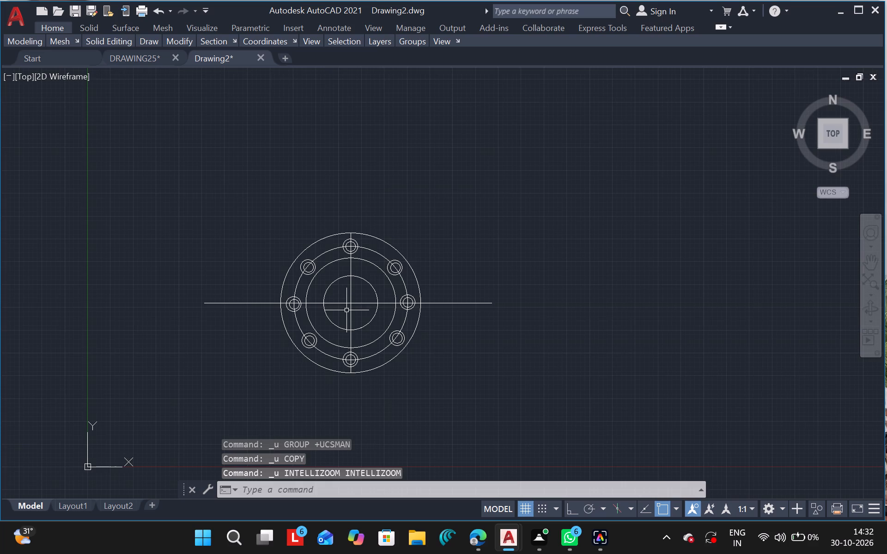
key("ctrl+z")
key("ctrl+z")
key("ctrl+z")
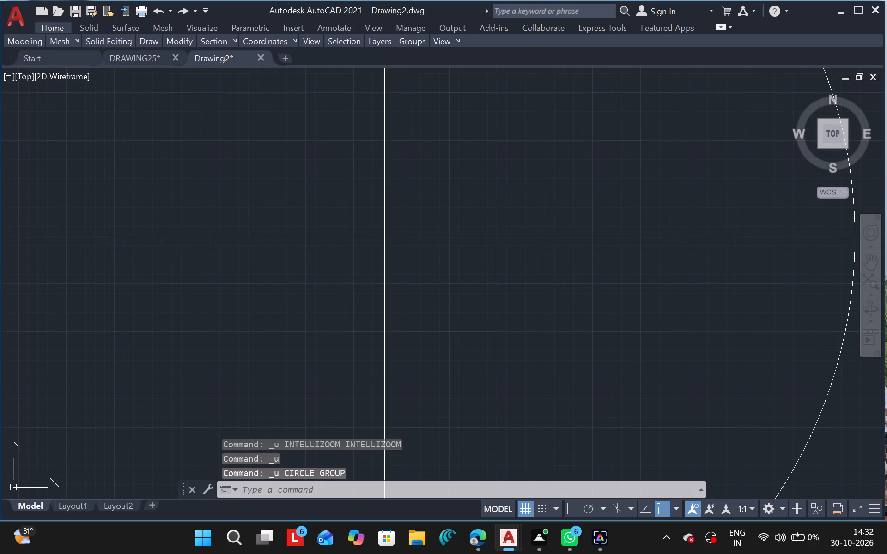
key("ctrl+z")
key("ctrl+z")
key("ctrl+z")
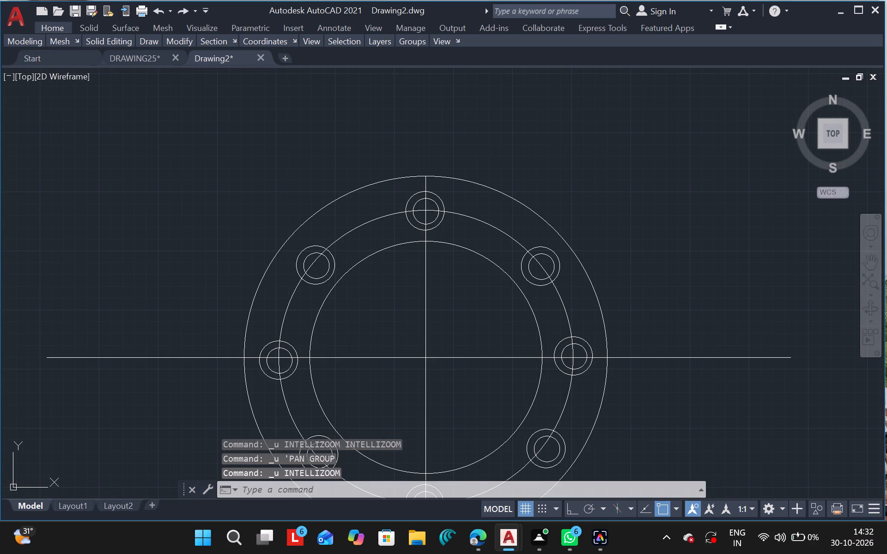
key("ctrl+z")
key("ctrl+z")
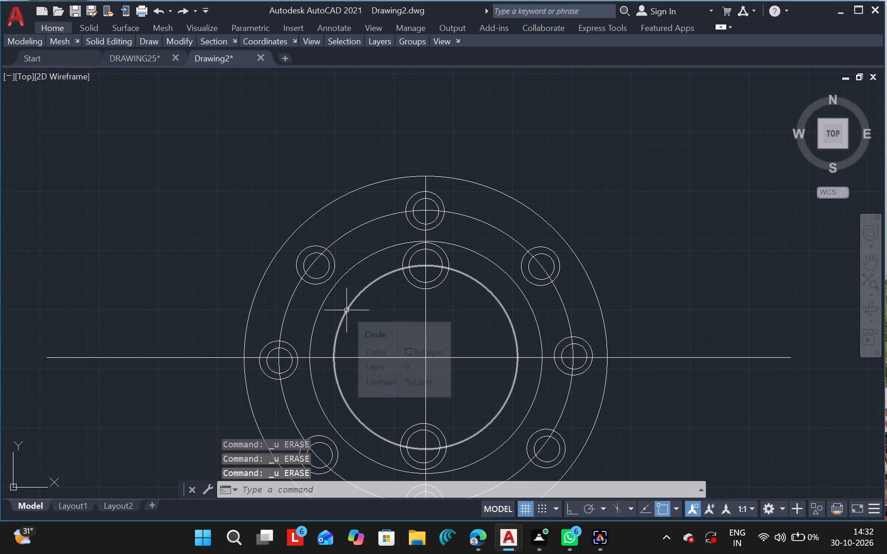
key("Escape")
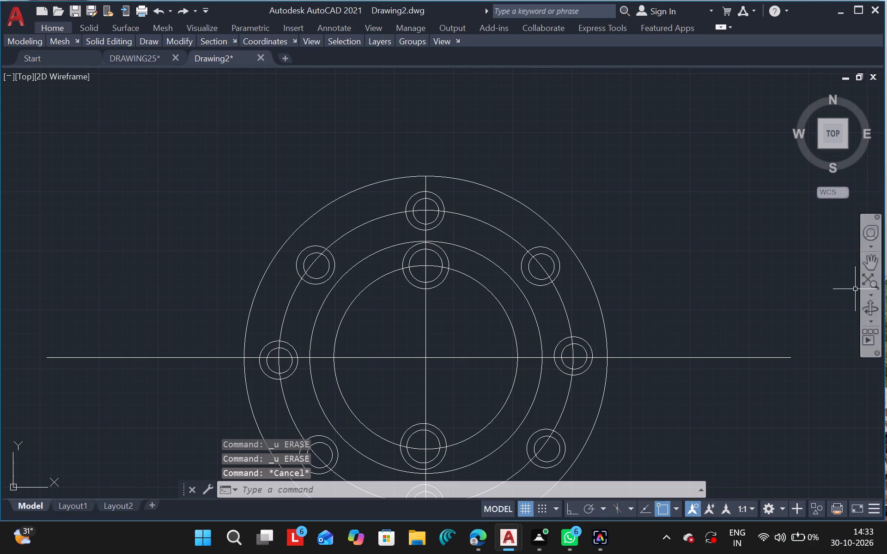
scroll(382, 356, "down", 1, "ctrl")
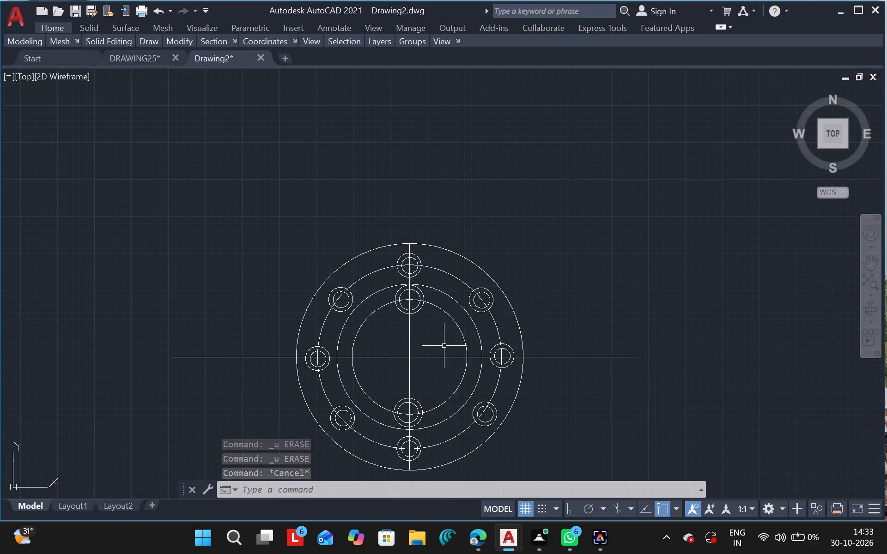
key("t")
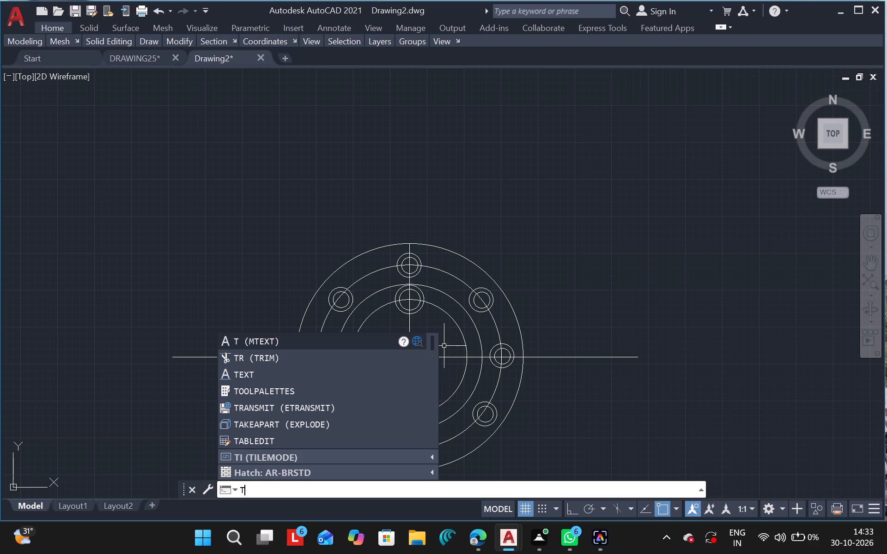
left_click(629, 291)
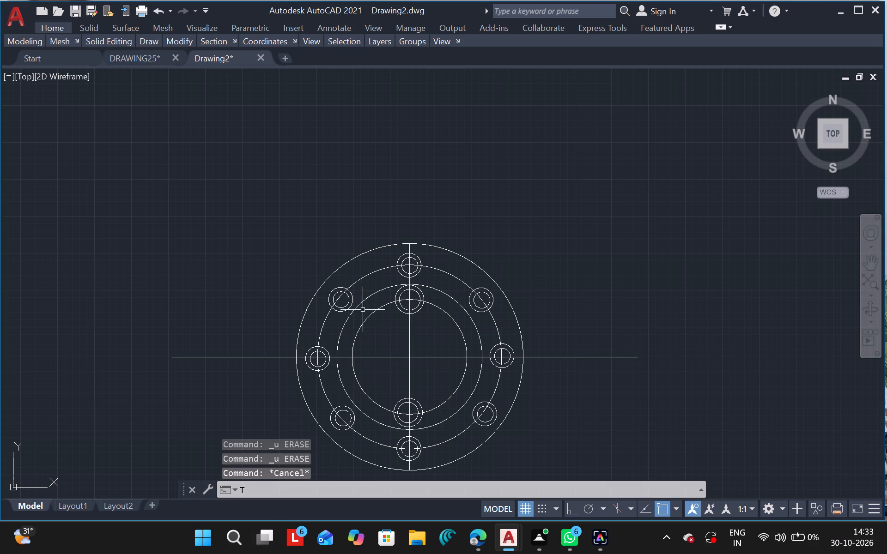
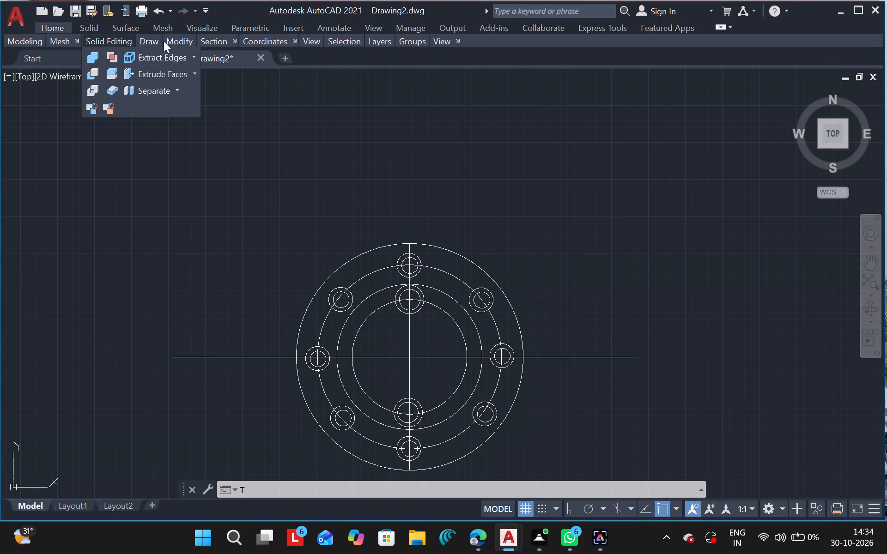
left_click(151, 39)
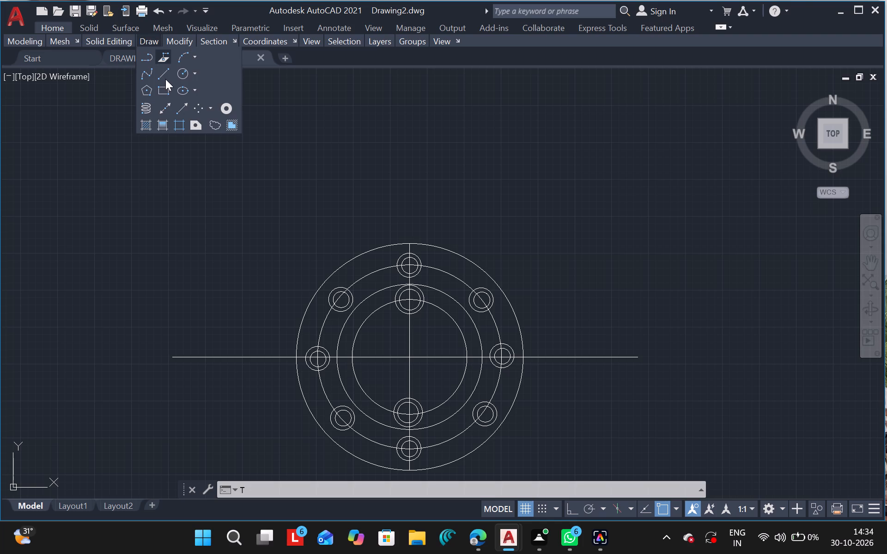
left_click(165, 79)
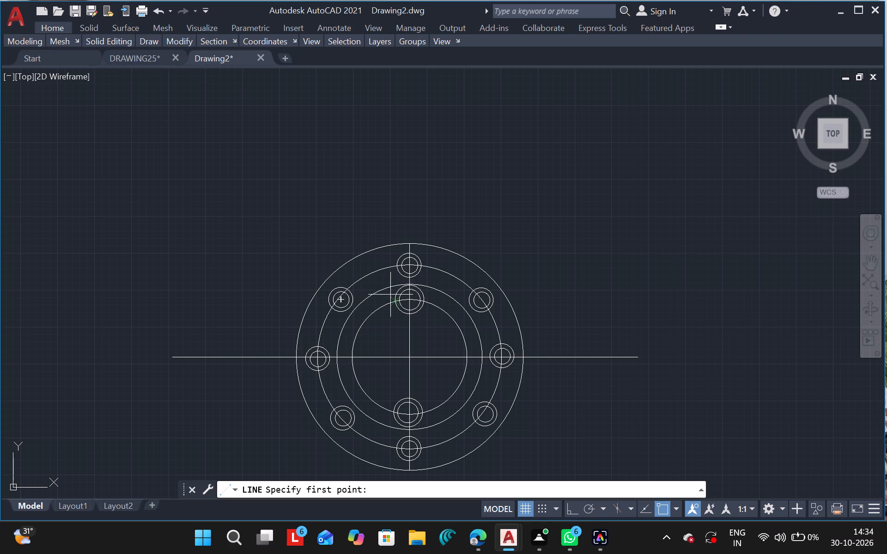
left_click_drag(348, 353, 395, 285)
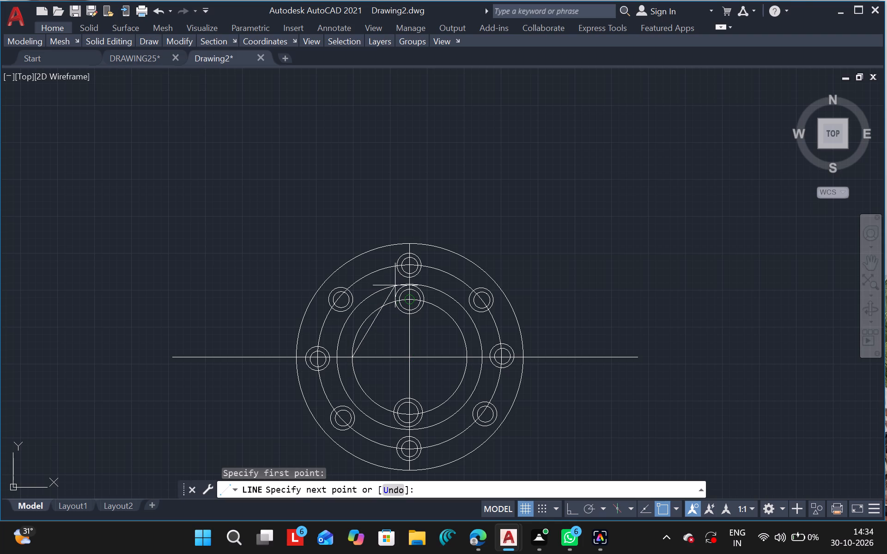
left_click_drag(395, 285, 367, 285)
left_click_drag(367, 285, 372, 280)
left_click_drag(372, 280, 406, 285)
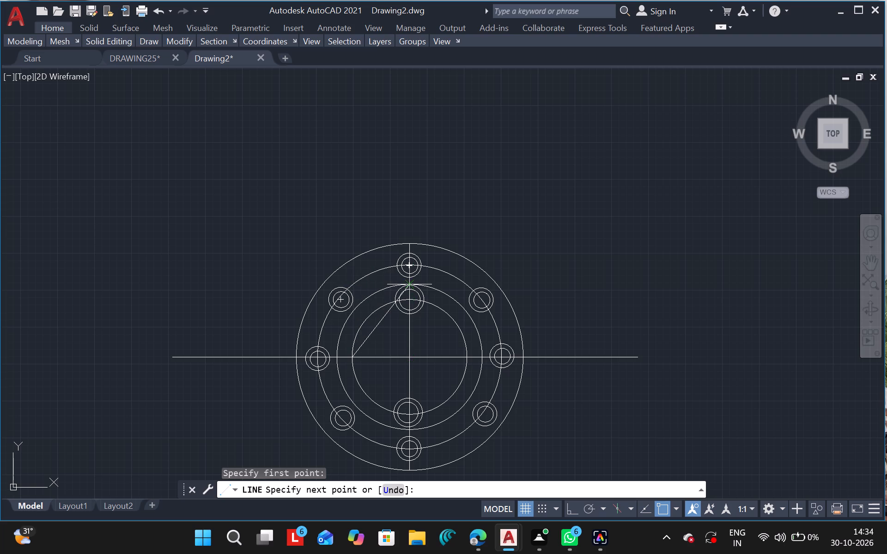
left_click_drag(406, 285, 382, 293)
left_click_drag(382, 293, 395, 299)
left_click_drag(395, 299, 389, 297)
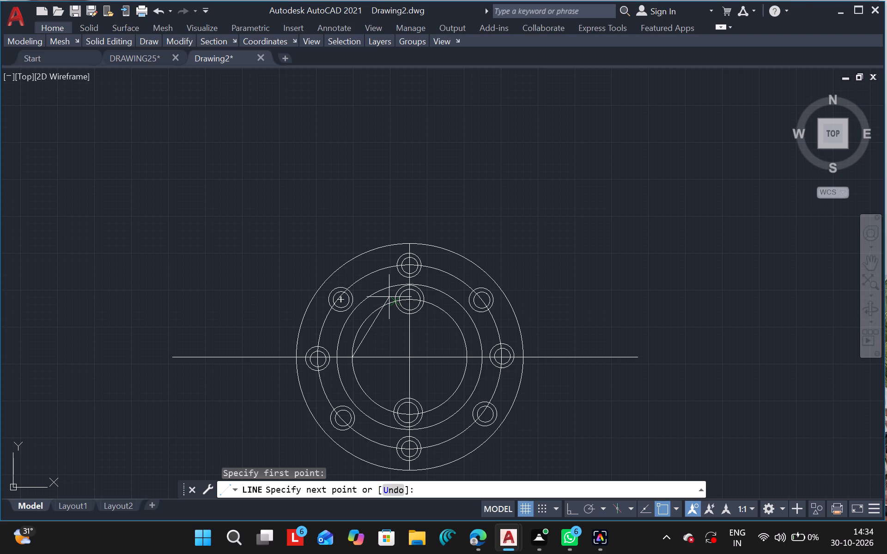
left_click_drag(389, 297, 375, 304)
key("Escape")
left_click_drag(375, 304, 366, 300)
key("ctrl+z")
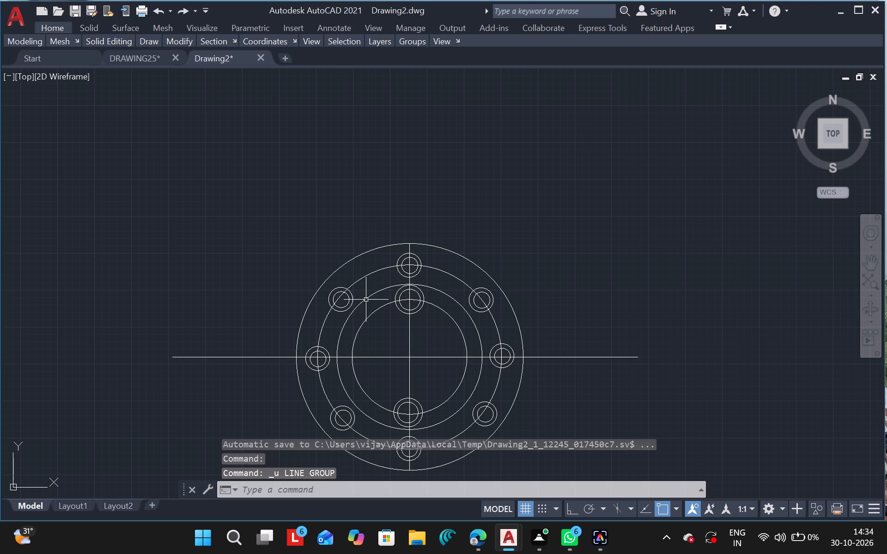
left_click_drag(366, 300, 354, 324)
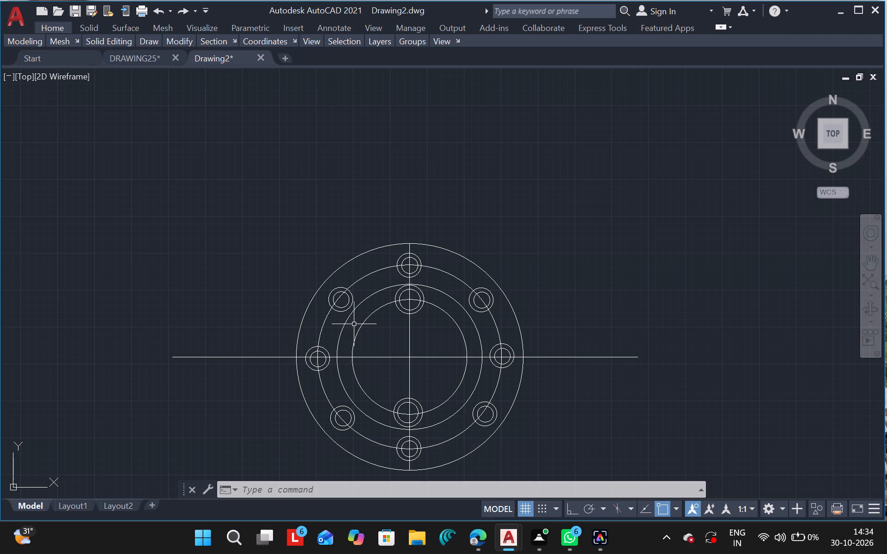
Erase the inner circle that passes through the centres of the upper and lower inner hole-circle pairs.
scroll(367, 322, "down", 1, "ctrl")
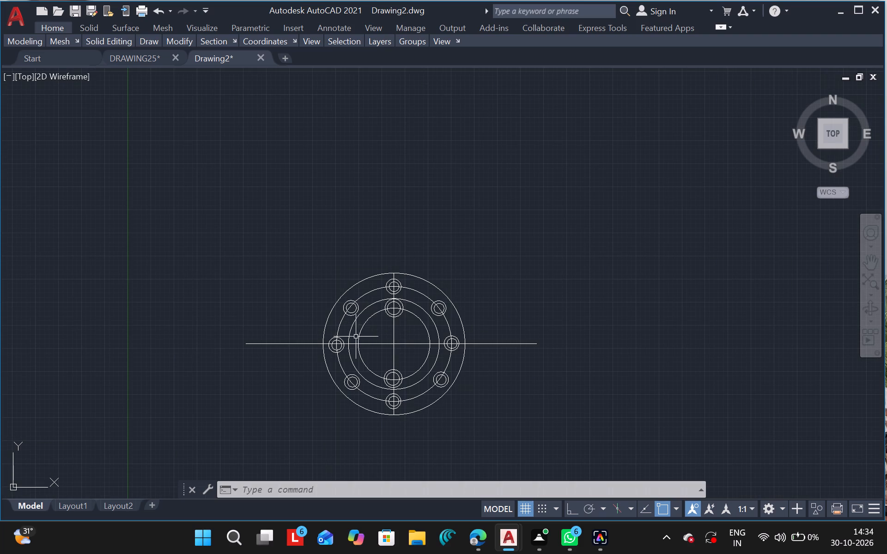
left_click(359, 339)
key("Delete")
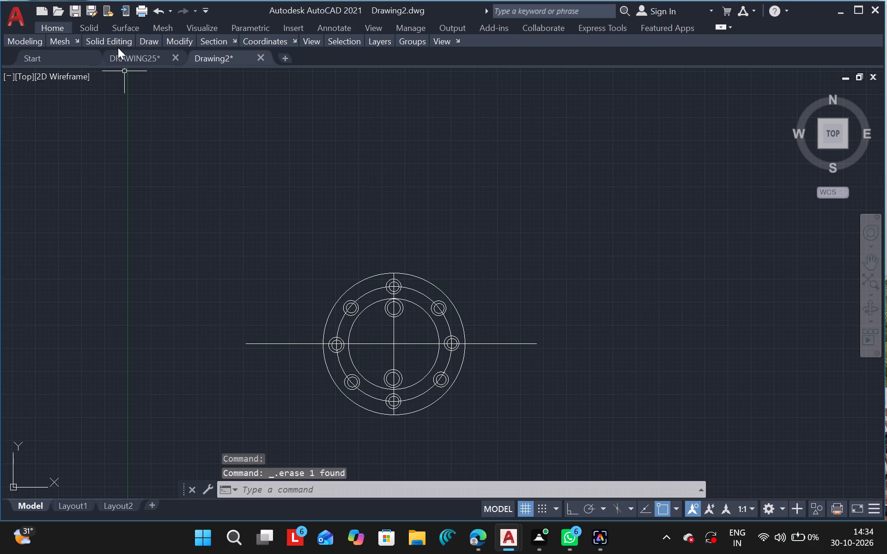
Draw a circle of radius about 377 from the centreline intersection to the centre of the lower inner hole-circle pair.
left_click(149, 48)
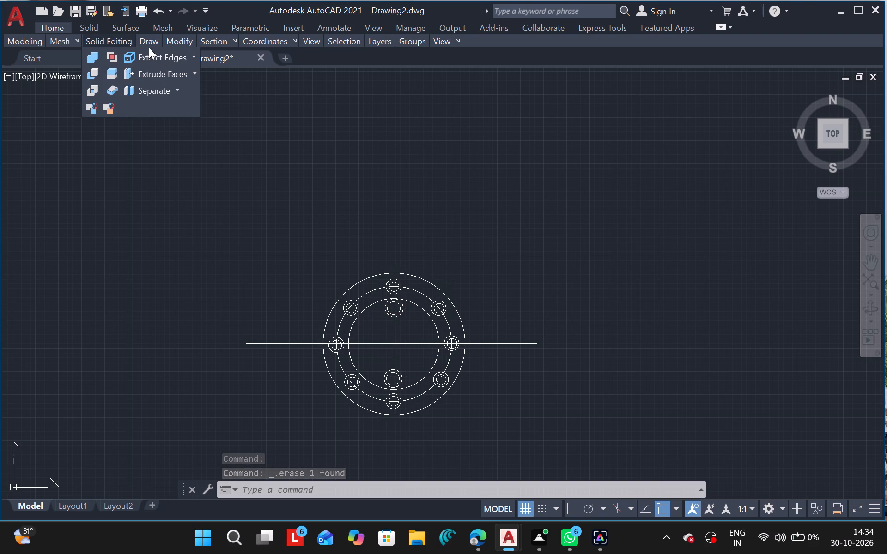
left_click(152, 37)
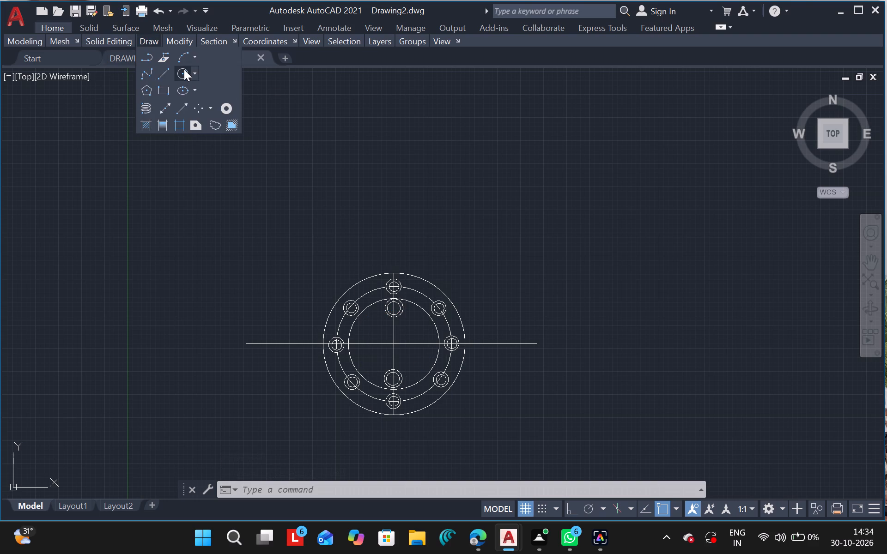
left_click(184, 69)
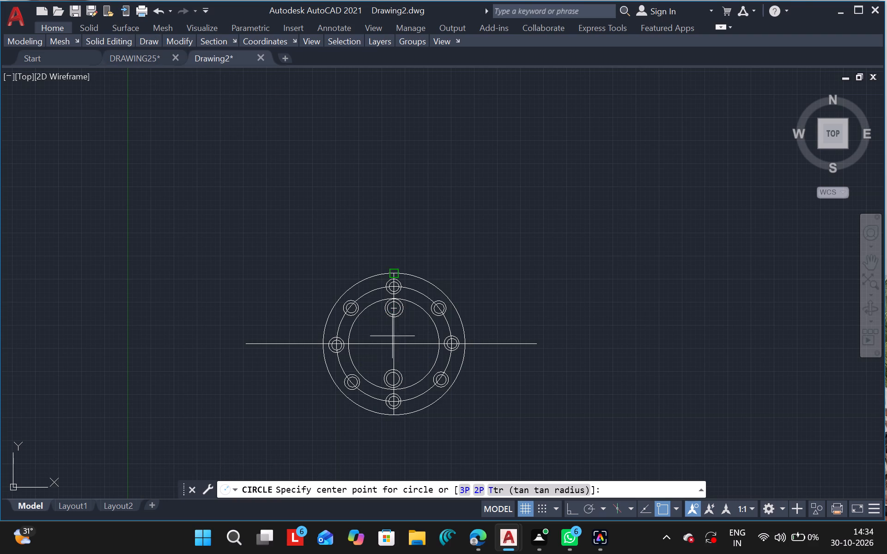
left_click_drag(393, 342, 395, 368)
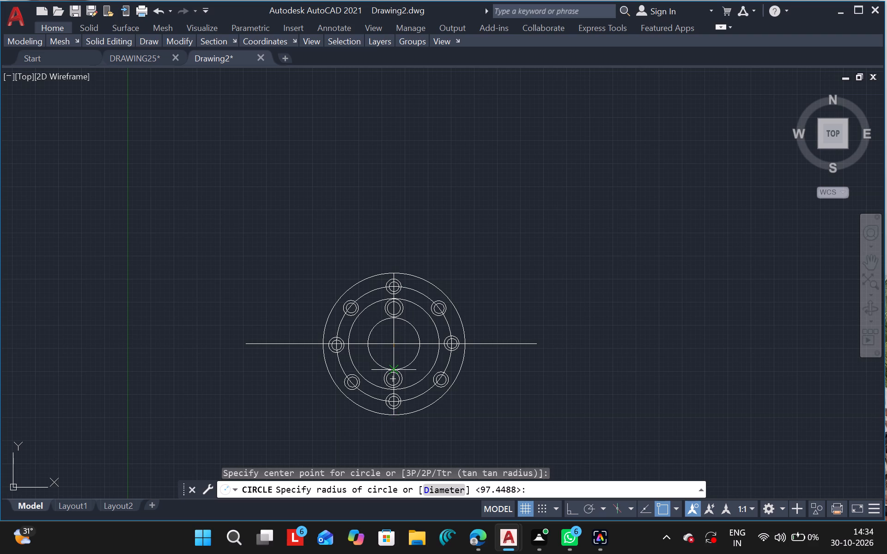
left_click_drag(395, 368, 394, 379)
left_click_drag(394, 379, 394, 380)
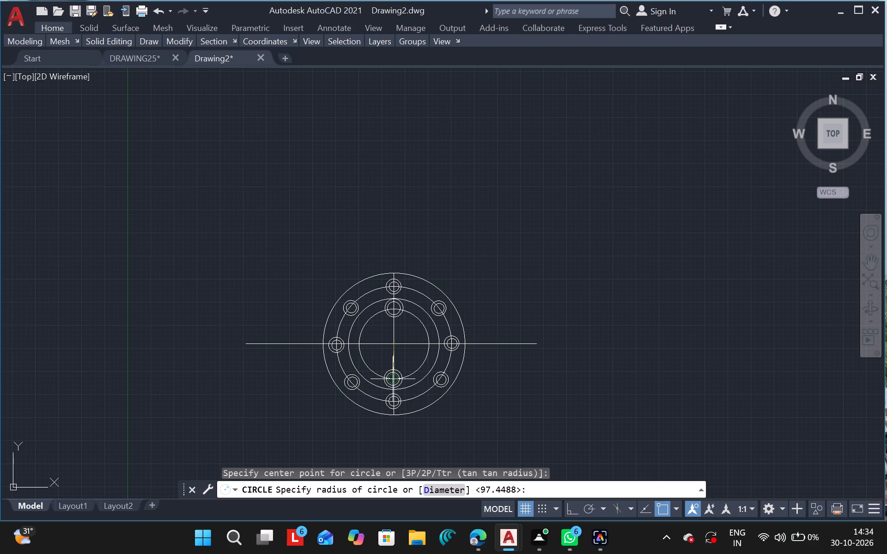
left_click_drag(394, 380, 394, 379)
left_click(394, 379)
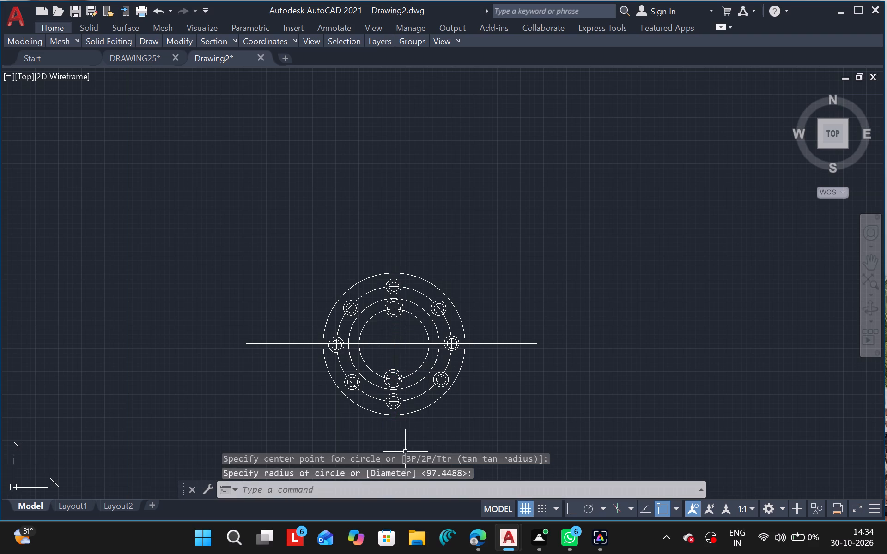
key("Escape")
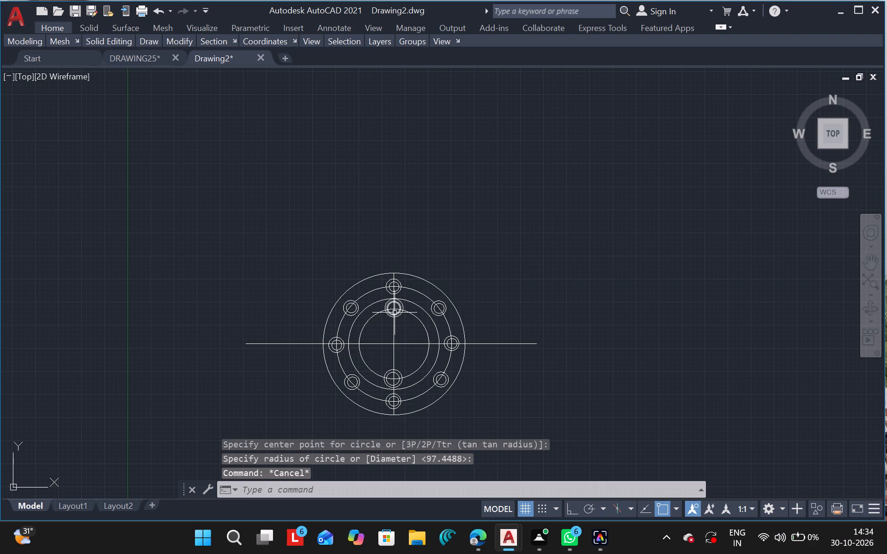
Erase the innermost concentric circle together with the upper and lower hole-circle pairs on it.
left_click(399, 308)
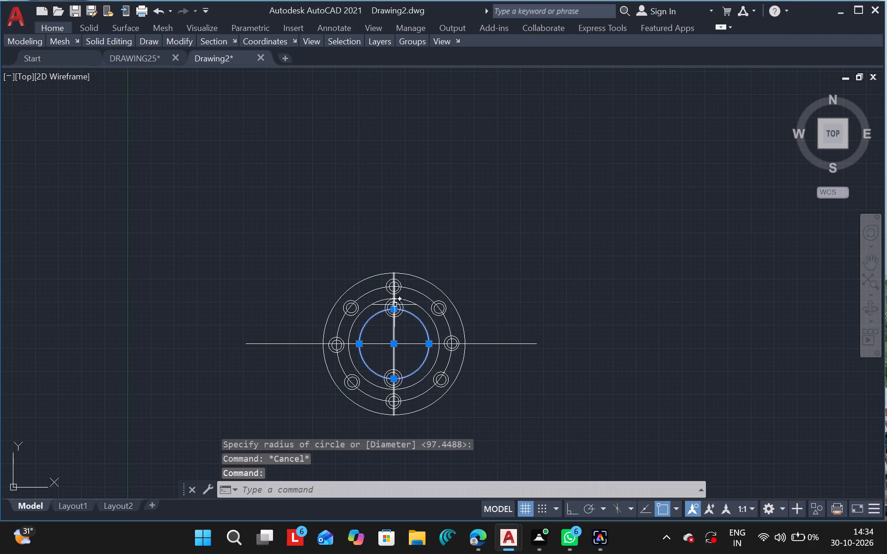
left_click(386, 306)
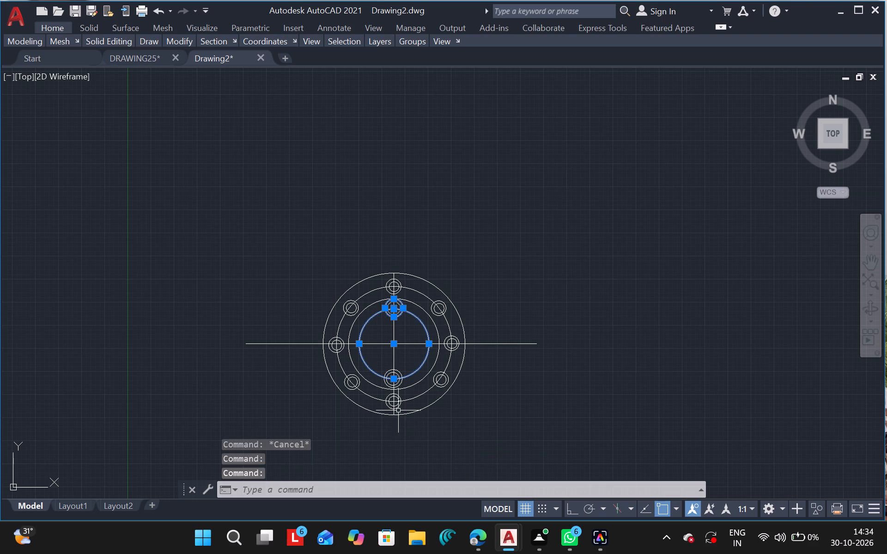
left_click(399, 383)
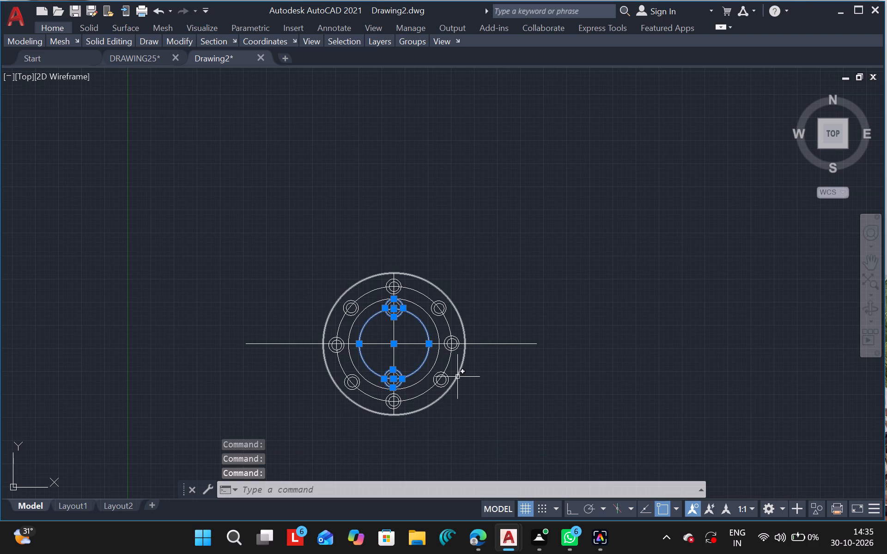
key("Delete")
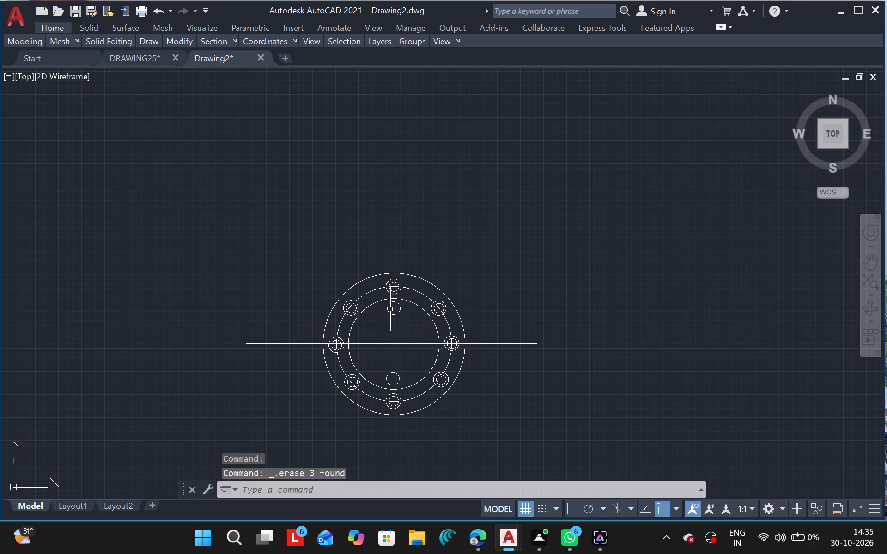
left_click_drag(390, 309, 394, 373)
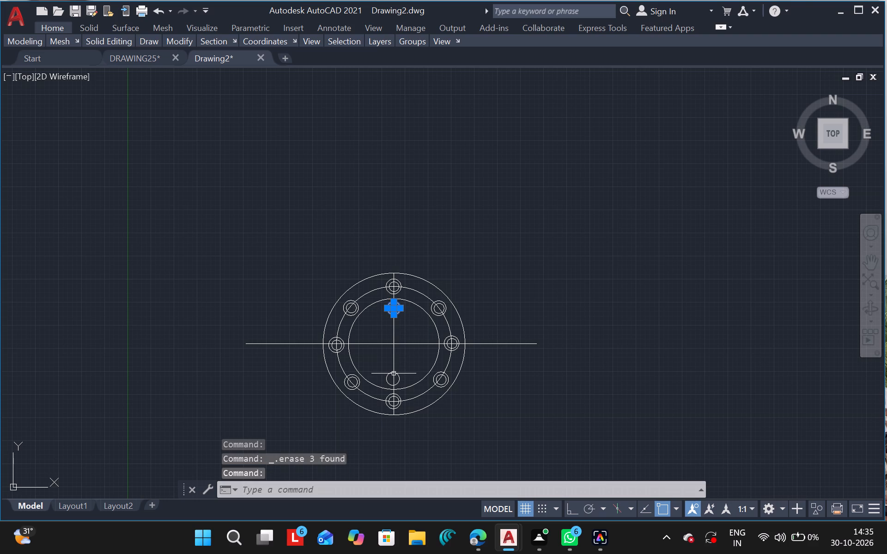
left_click_drag(394, 373, 398, 376)
left_click(398, 376)
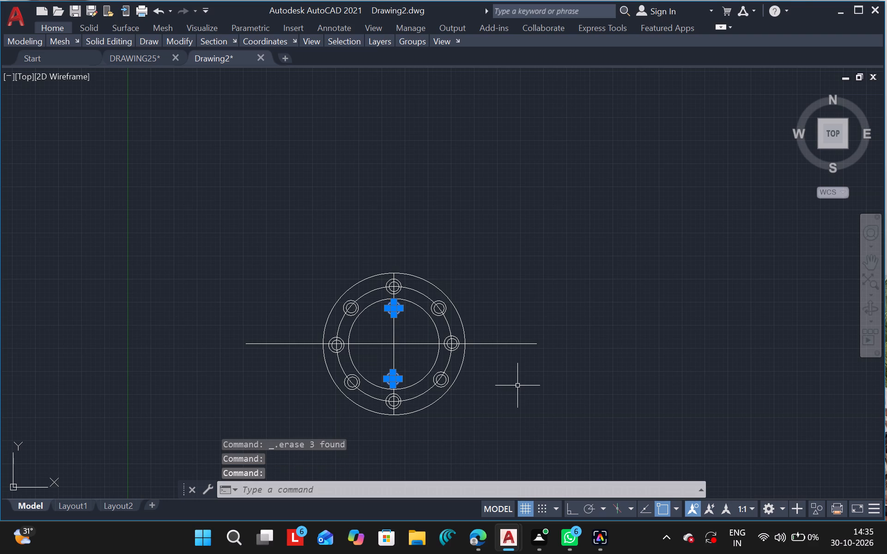
key("Delete")
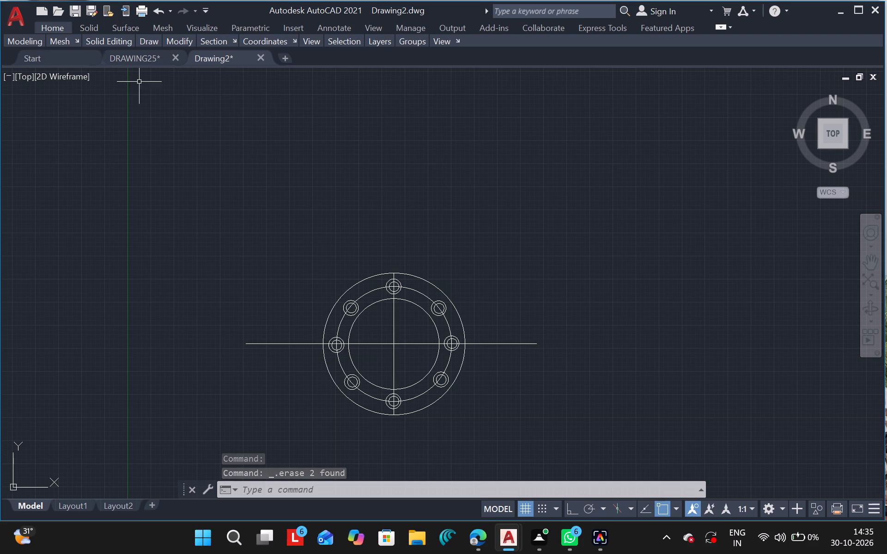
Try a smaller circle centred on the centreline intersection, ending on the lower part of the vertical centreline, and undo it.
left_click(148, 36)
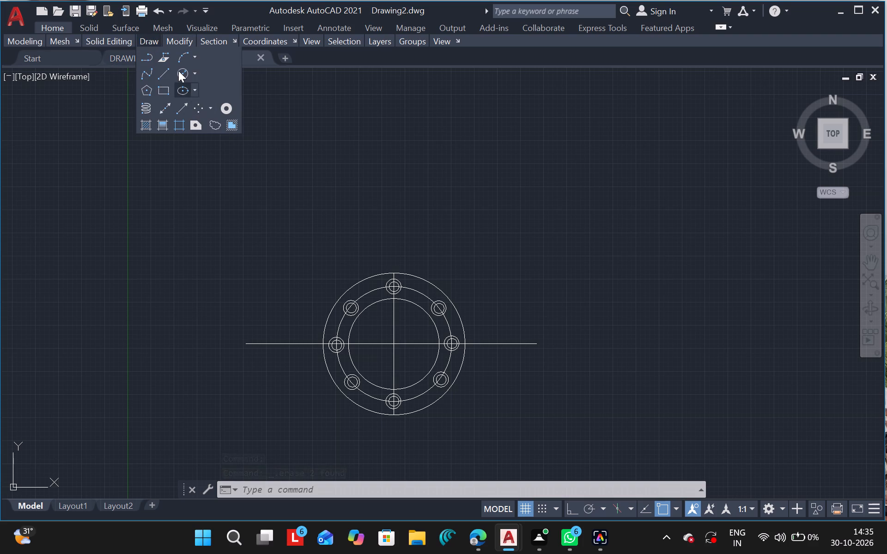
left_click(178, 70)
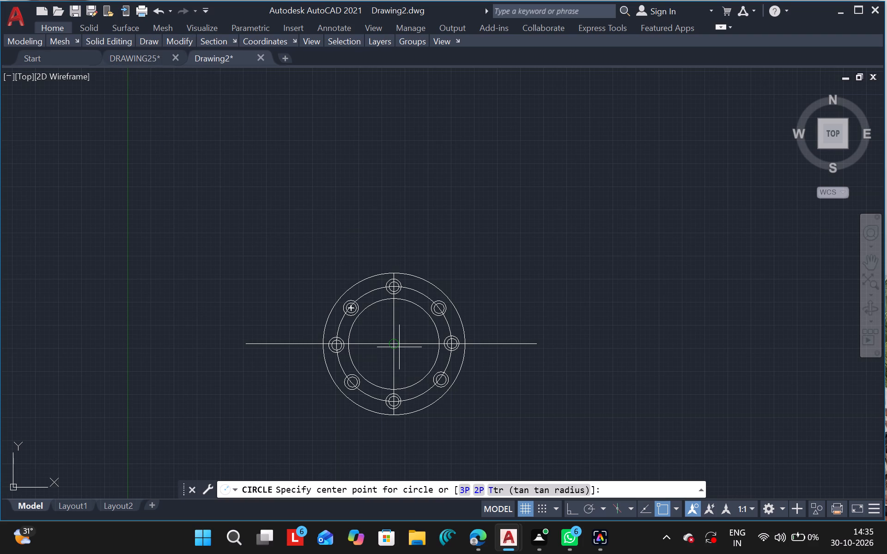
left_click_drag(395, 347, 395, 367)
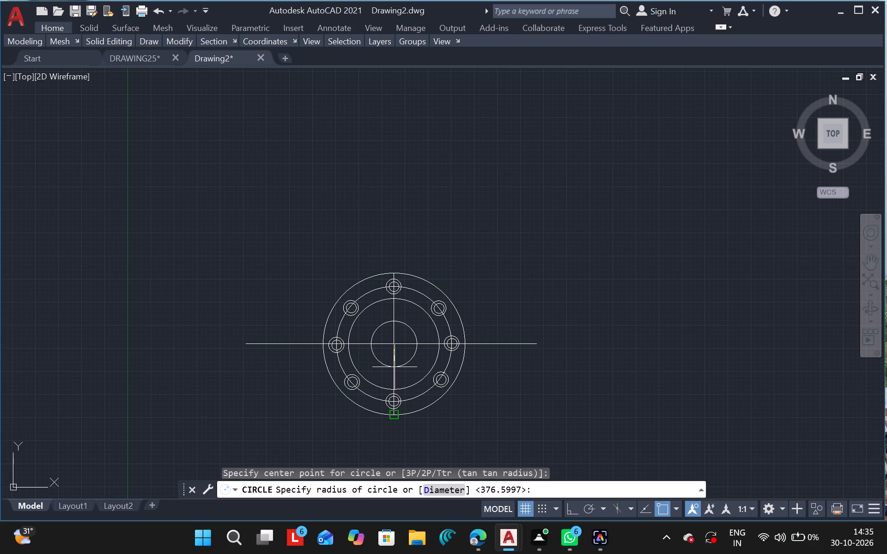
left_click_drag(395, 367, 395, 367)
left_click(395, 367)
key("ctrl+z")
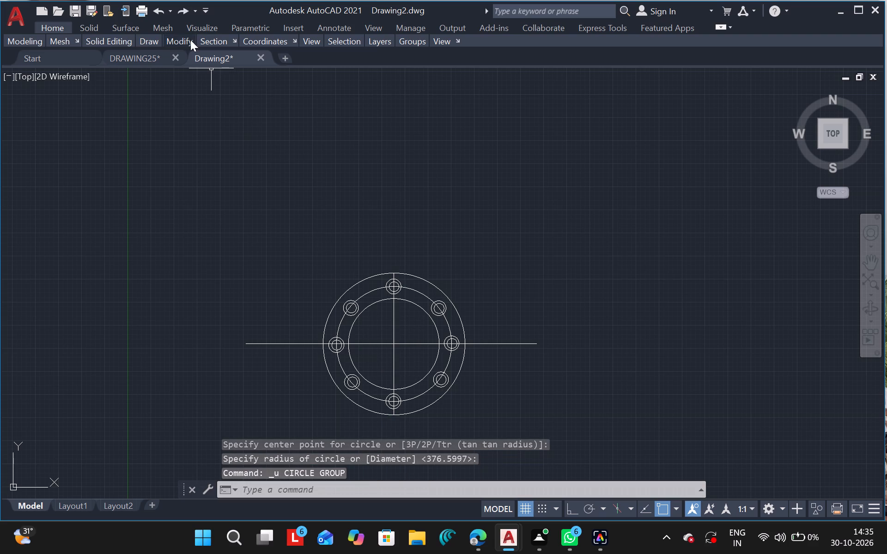
Draw a circle centred on the centreline intersection, about half the radius of the smallest existing concentric circle.
left_click(158, 38)
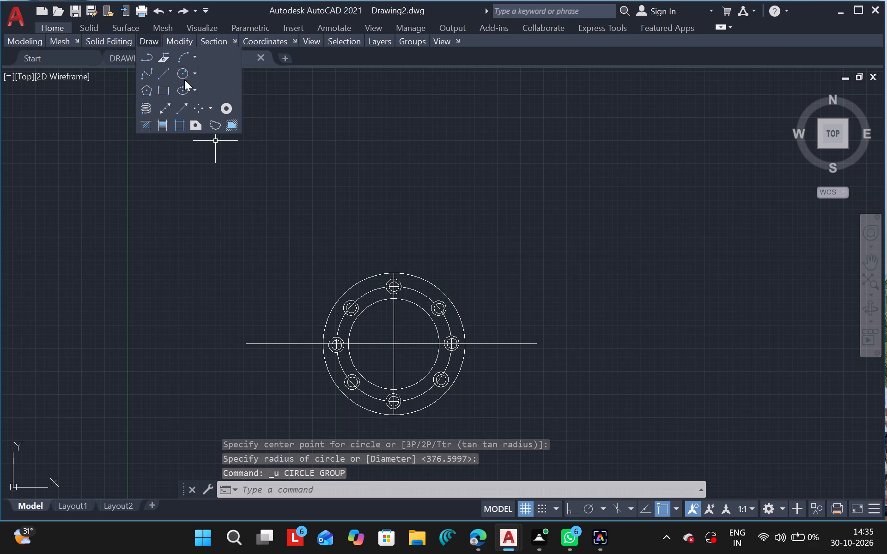
left_click(184, 79)
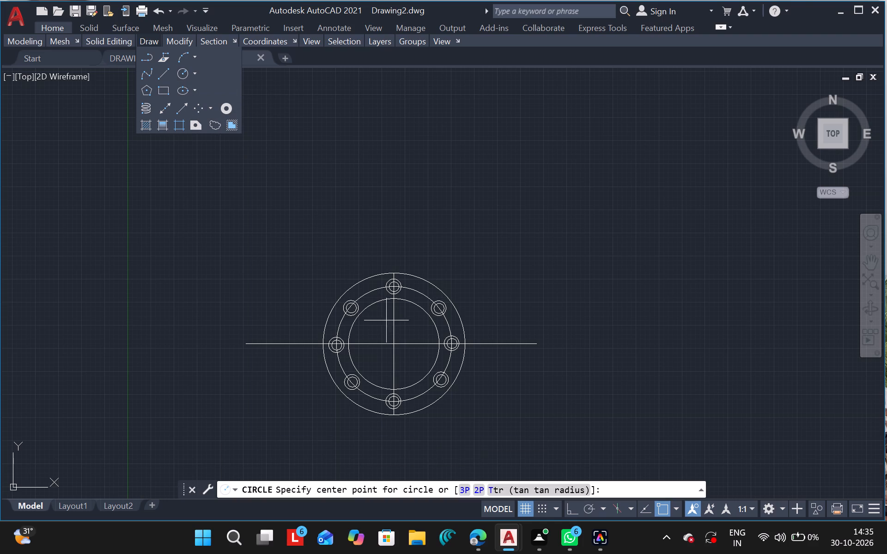
scroll(396, 333, "down", 5, "ctrl")
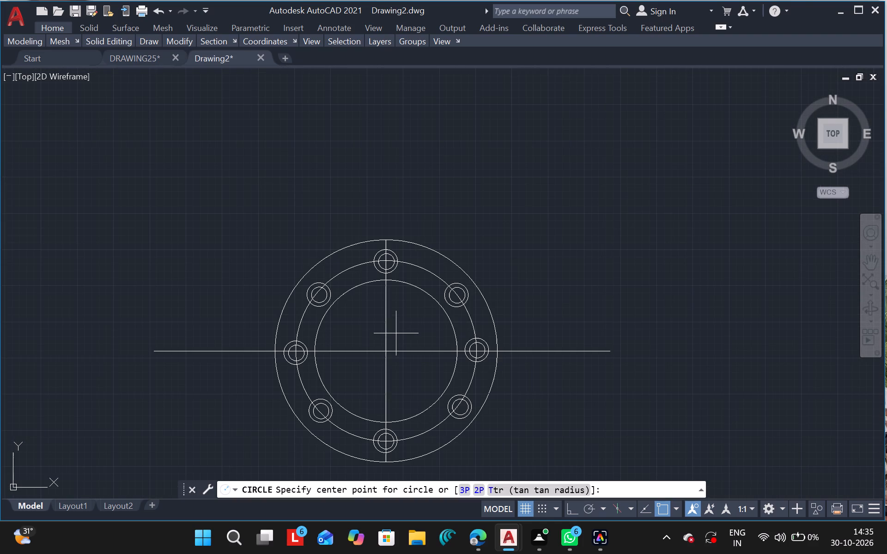
scroll(382, 355, "up", 2, "ctrl")
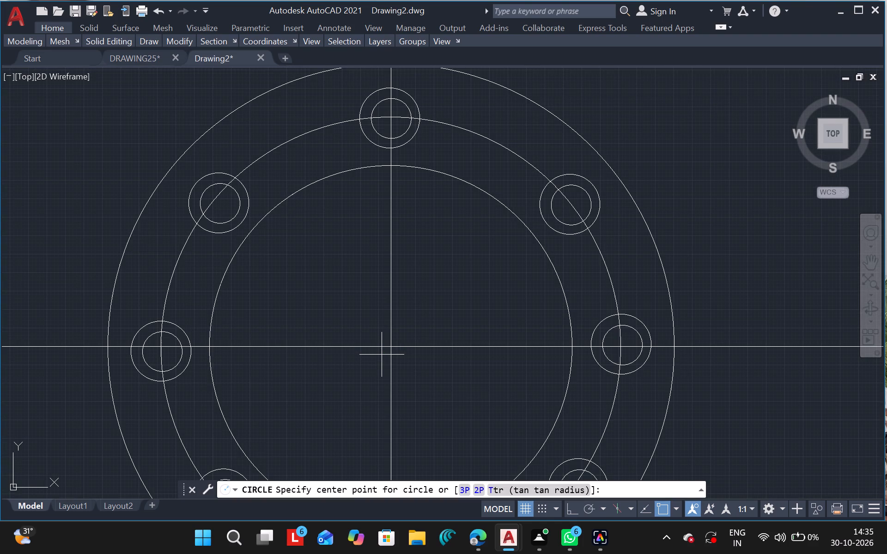
left_click_drag(389, 350, 406, 420)
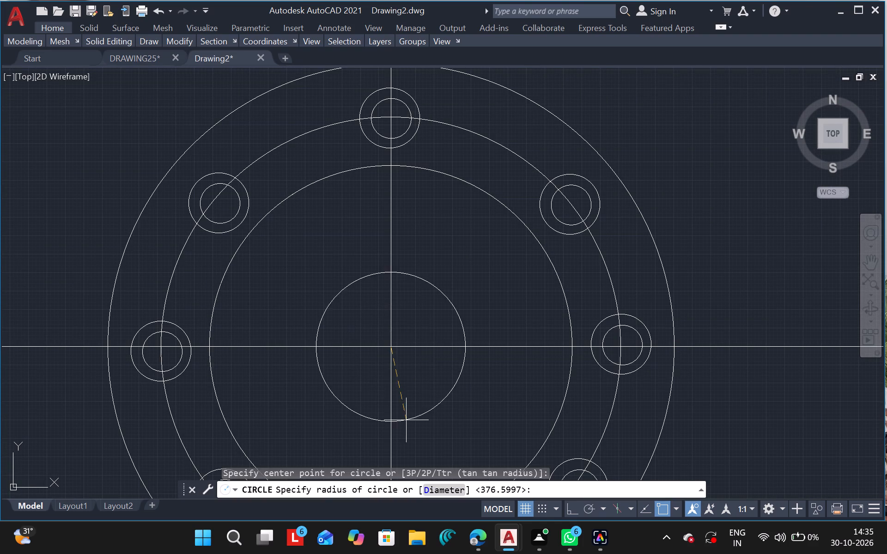
left_click_drag(406, 420, 419, 437)
left_click(419, 437)
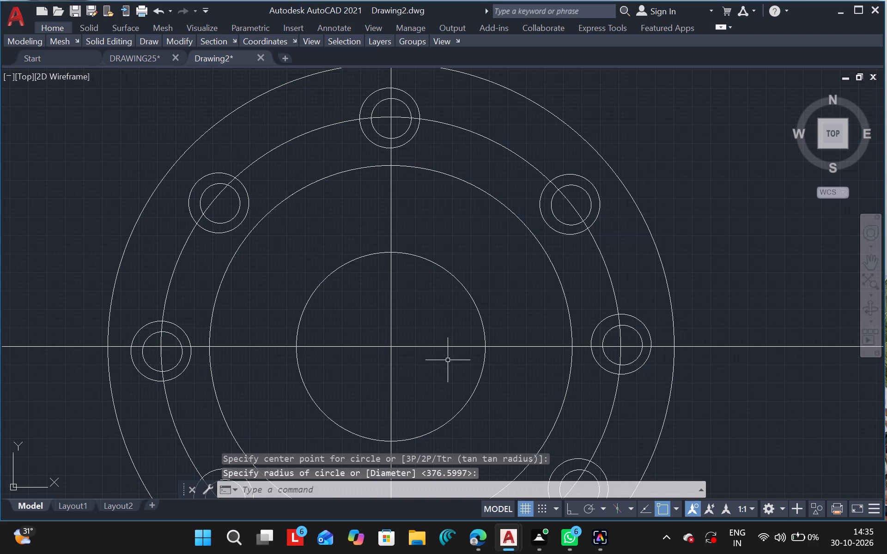
Copy the top outer hole-circle pair onto the new inner circle's upper and lower crossings with the vertical centreline.
scroll(409, 346, "down", 2, "ctrl")
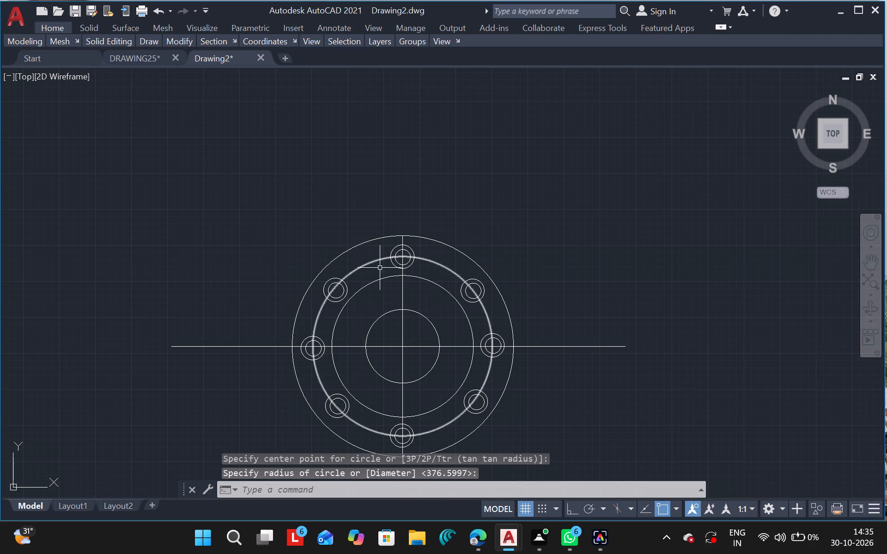
left_click_drag(389, 242, 402, 266)
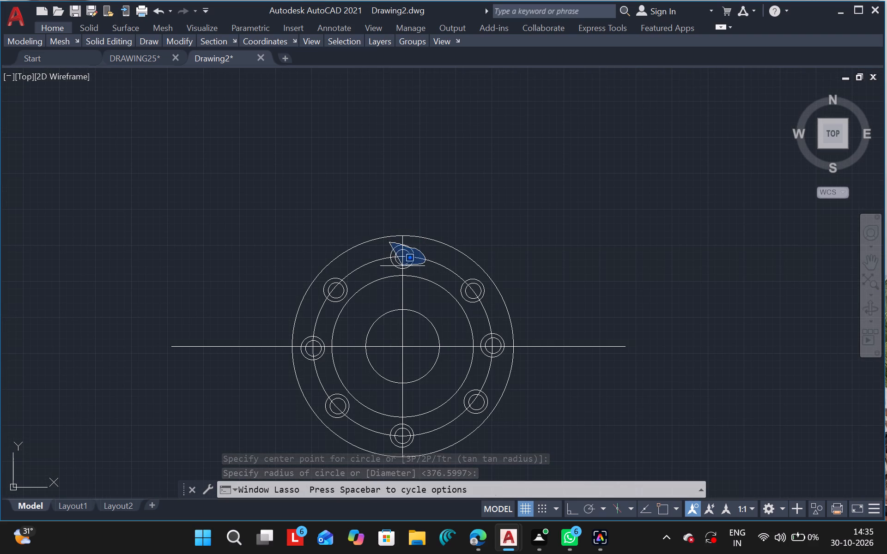
left_click_drag(402, 266, 402, 260)
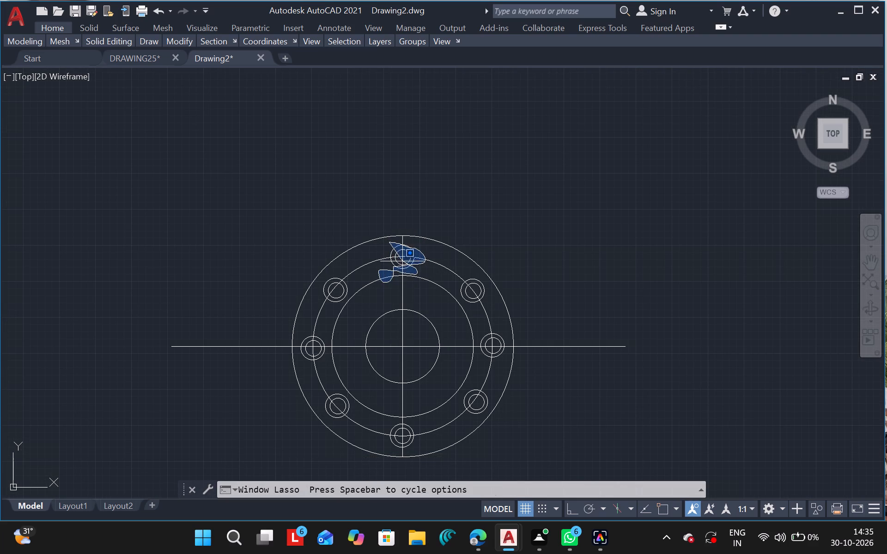
left_click_drag(402, 260, 398, 257)
left_click_drag(389, 245, 424, 278)
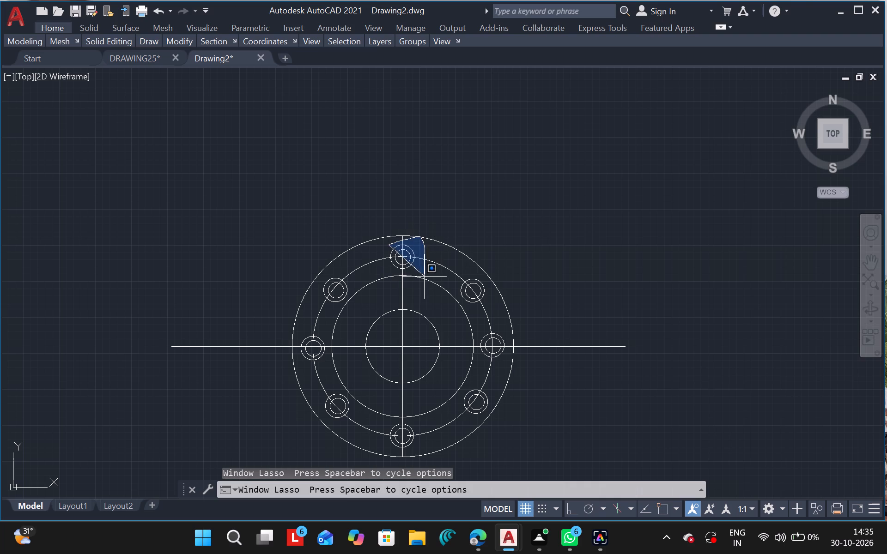
left_click_drag(424, 278, 376, 269)
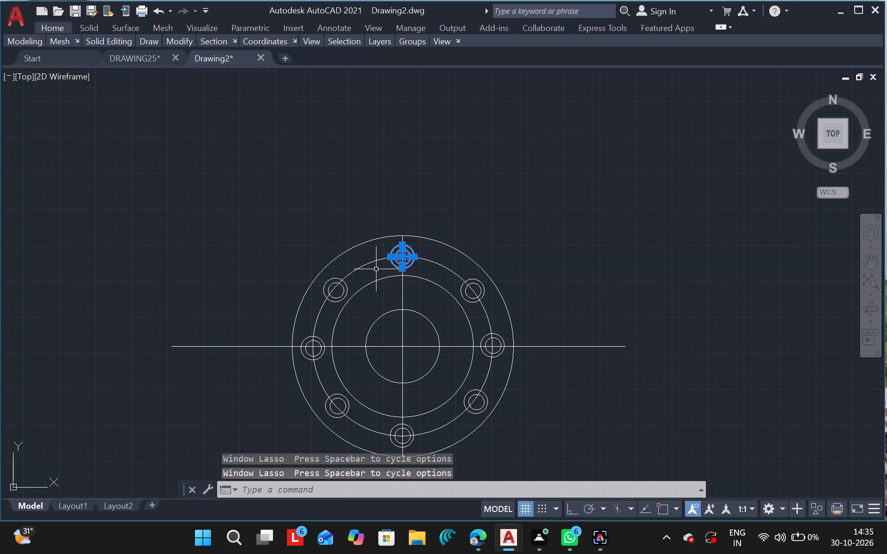
type("CO")
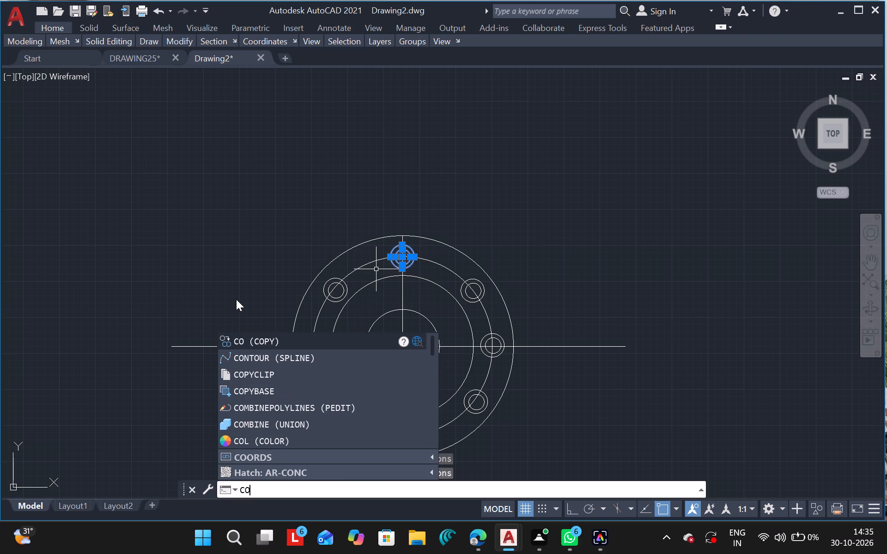
left_click(258, 337)
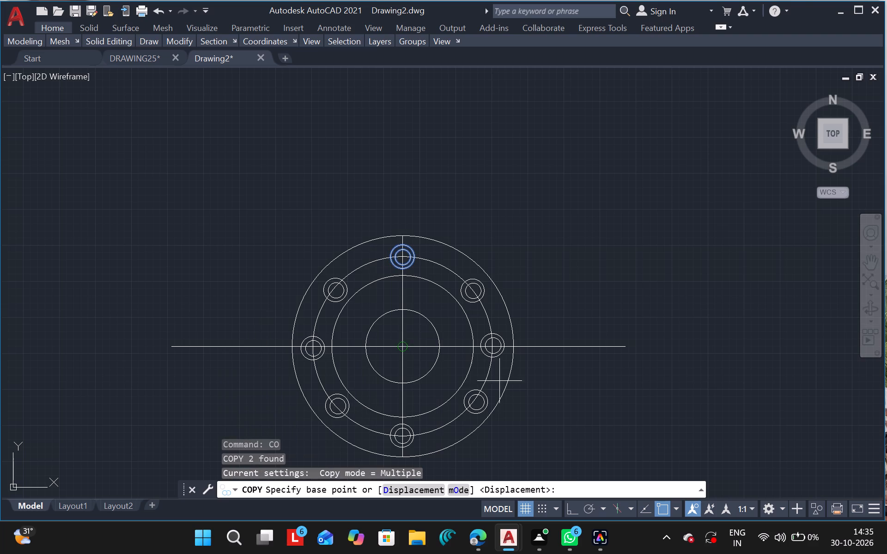
left_click_drag(581, 354, 605, 388)
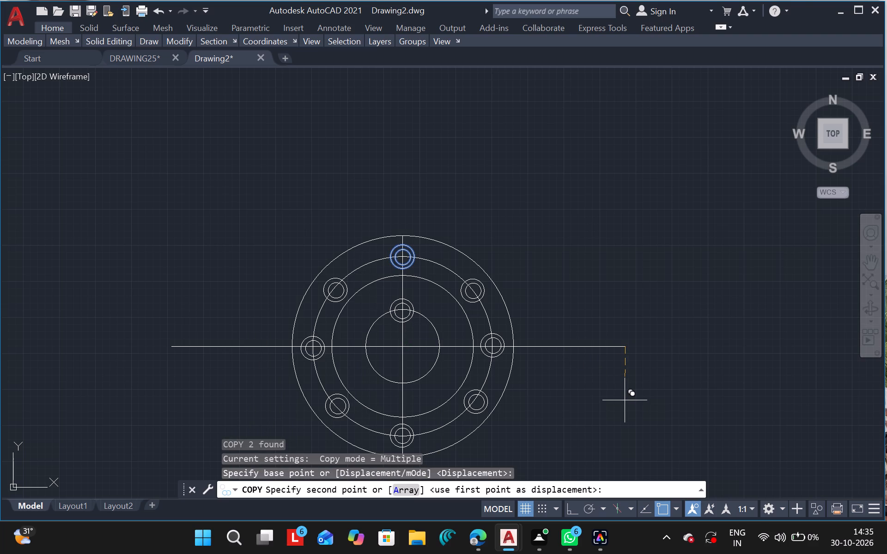
left_click(625, 400)
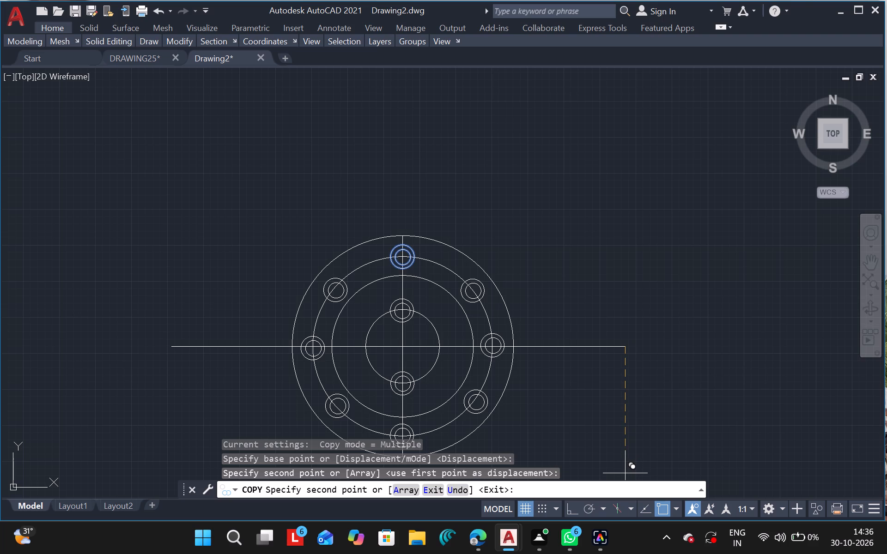
left_click(625, 473)
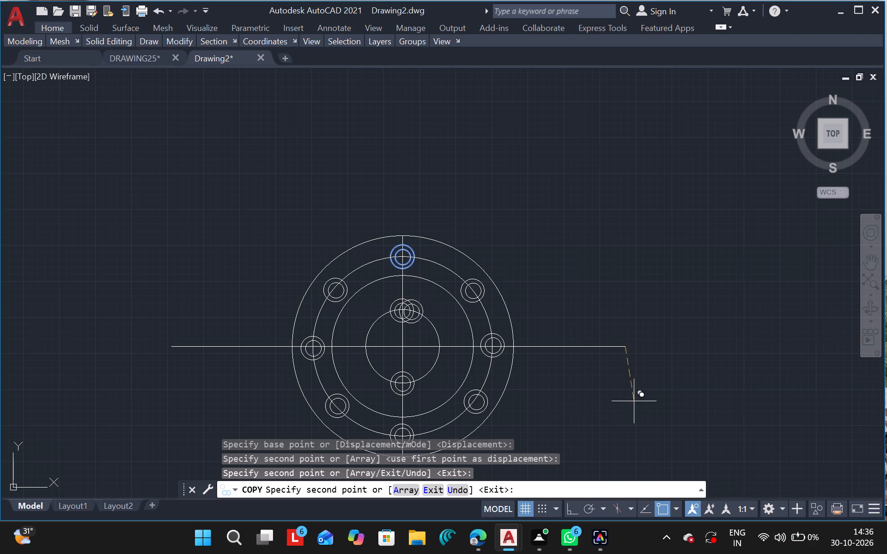
key("Escape")
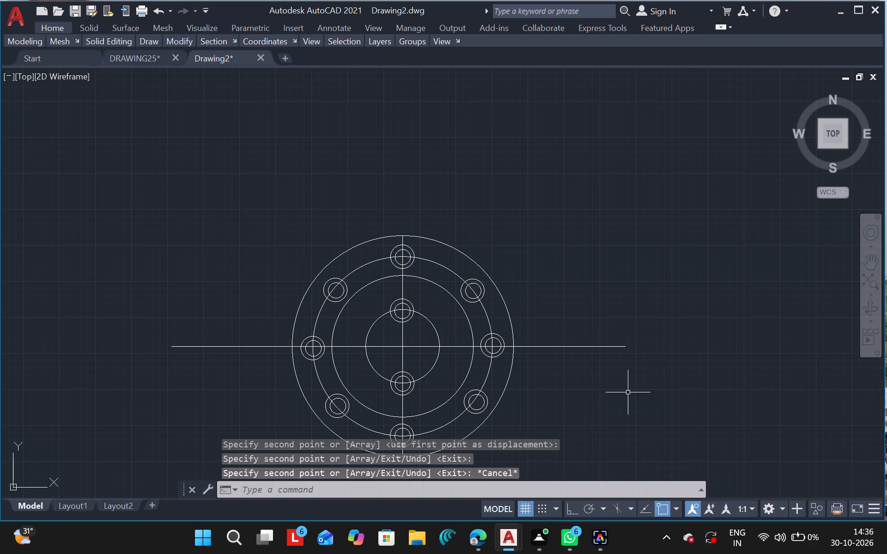
Move the upper inner hole-circle pair slightly upward to centre it on the inner circle.
left_click(412, 314)
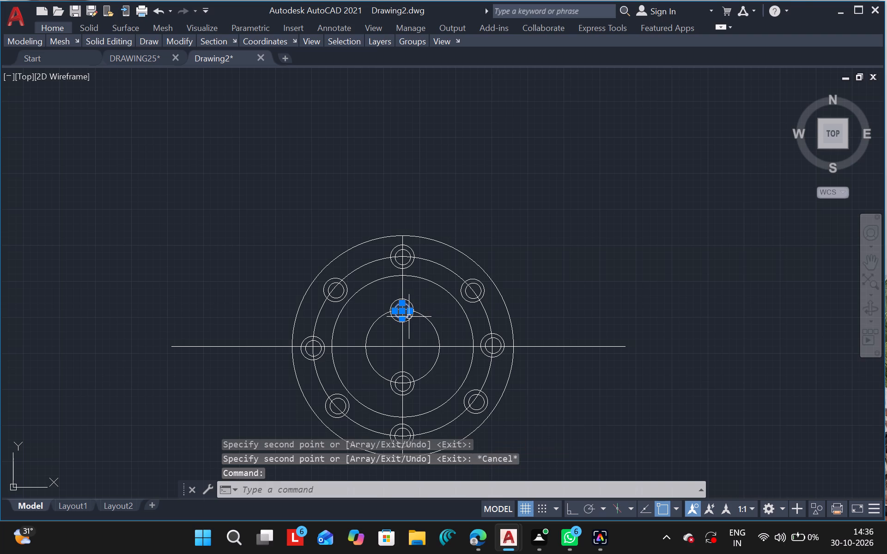
left_click(409, 317)
left_click(410, 319)
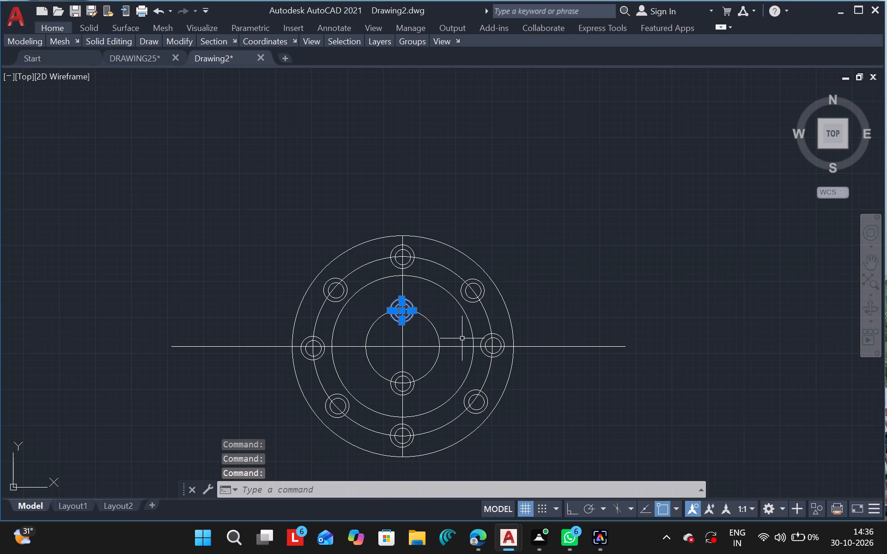
type("MO")
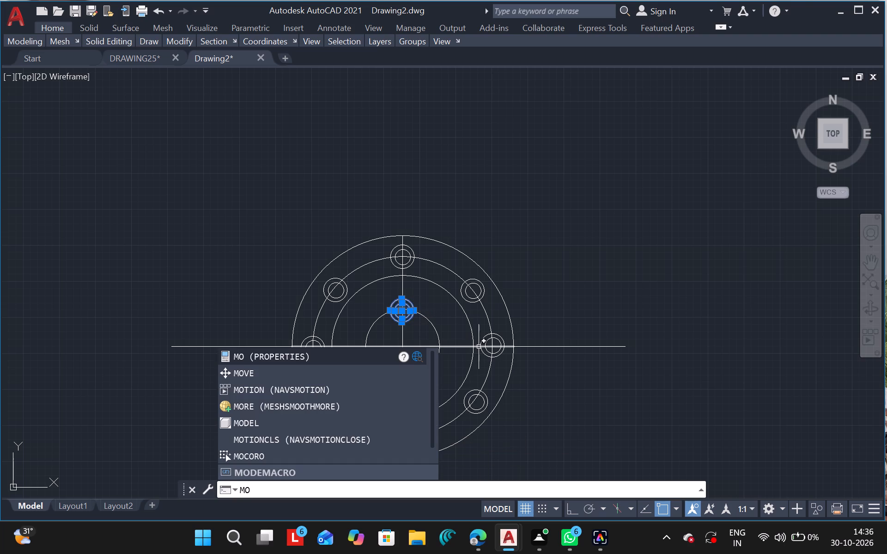
left_click(304, 379)
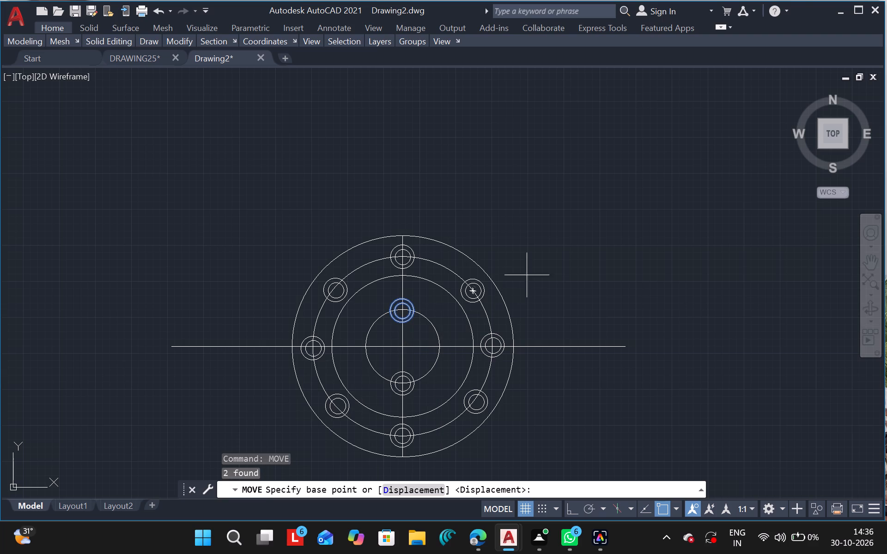
left_click(550, 264)
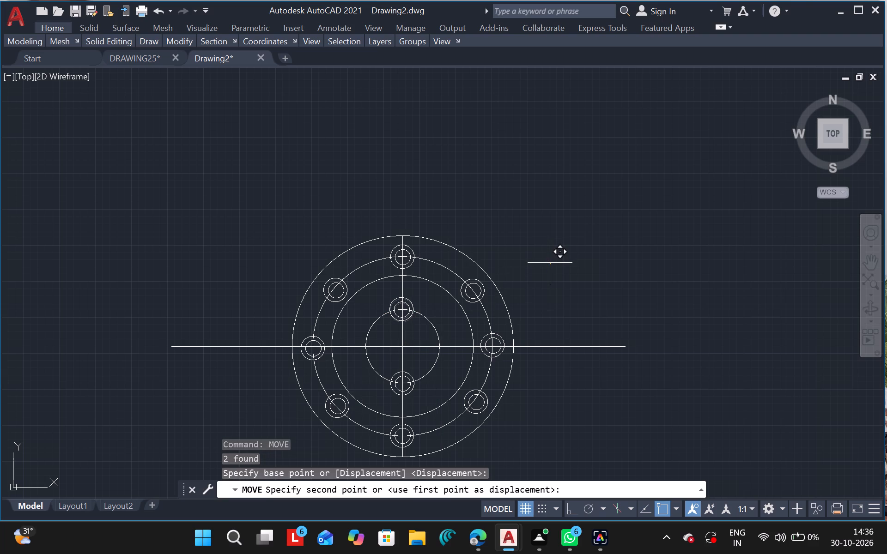
left_click(550, 263)
key("Escape")
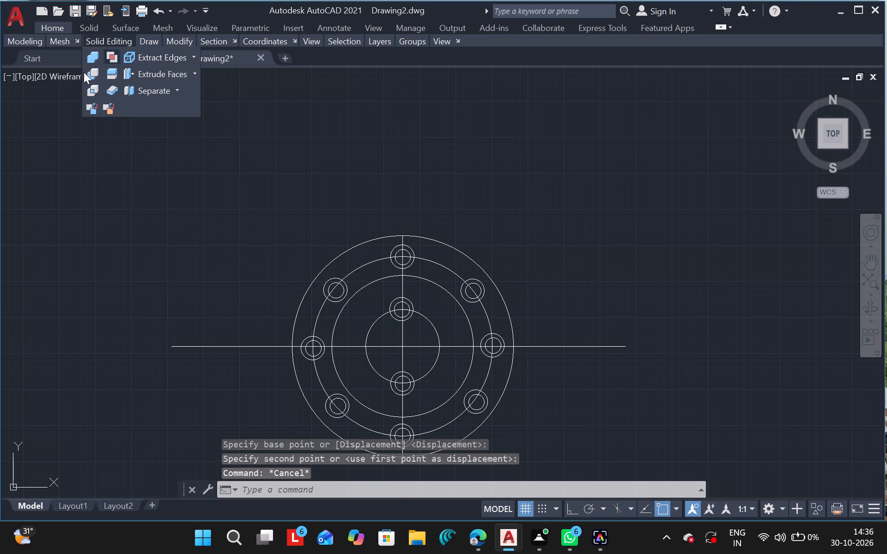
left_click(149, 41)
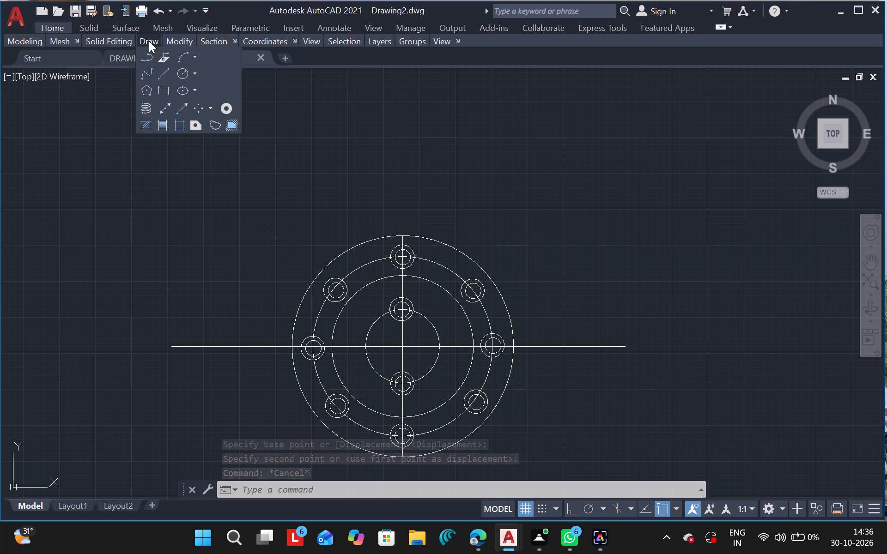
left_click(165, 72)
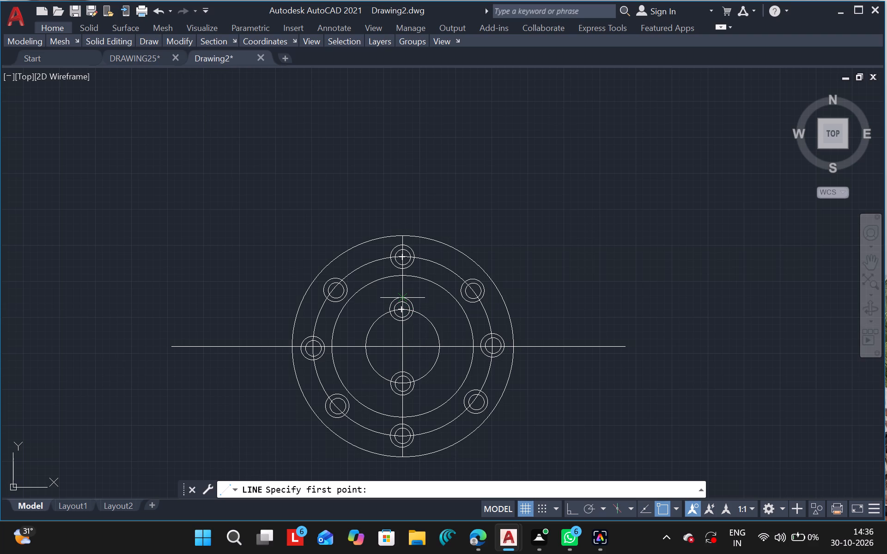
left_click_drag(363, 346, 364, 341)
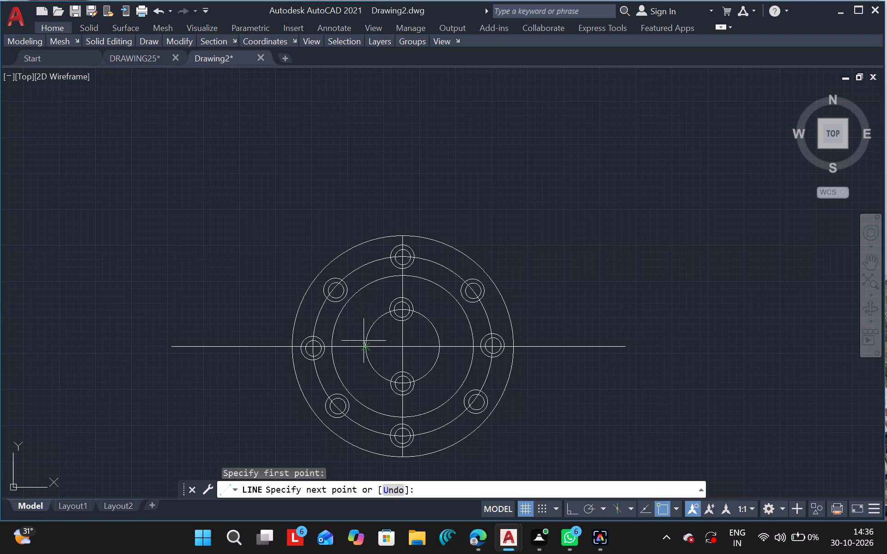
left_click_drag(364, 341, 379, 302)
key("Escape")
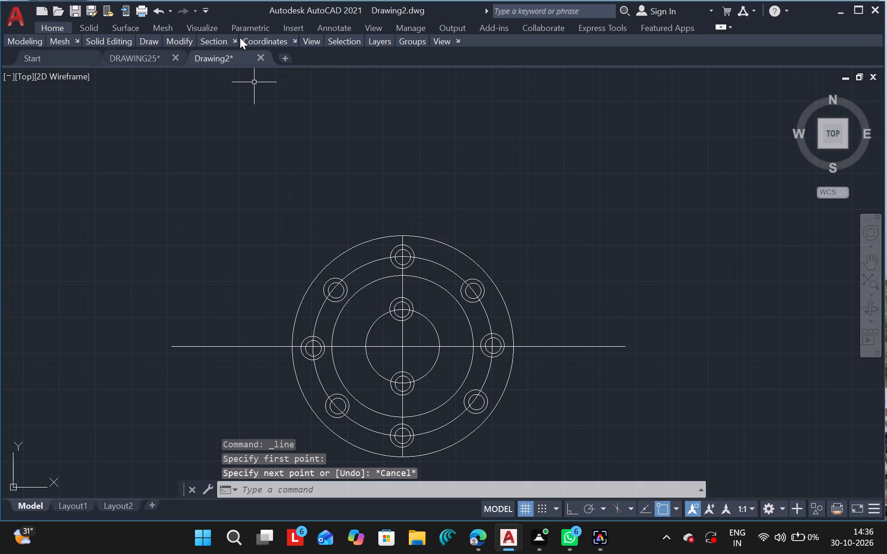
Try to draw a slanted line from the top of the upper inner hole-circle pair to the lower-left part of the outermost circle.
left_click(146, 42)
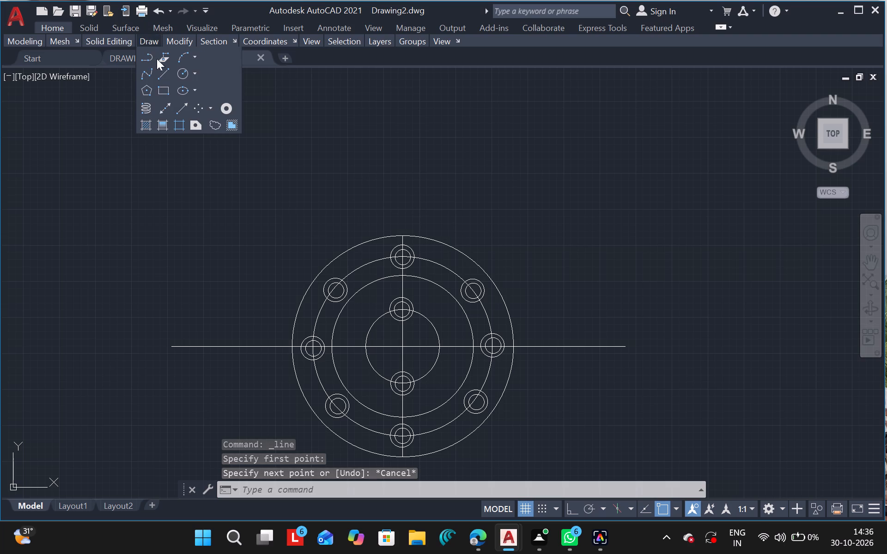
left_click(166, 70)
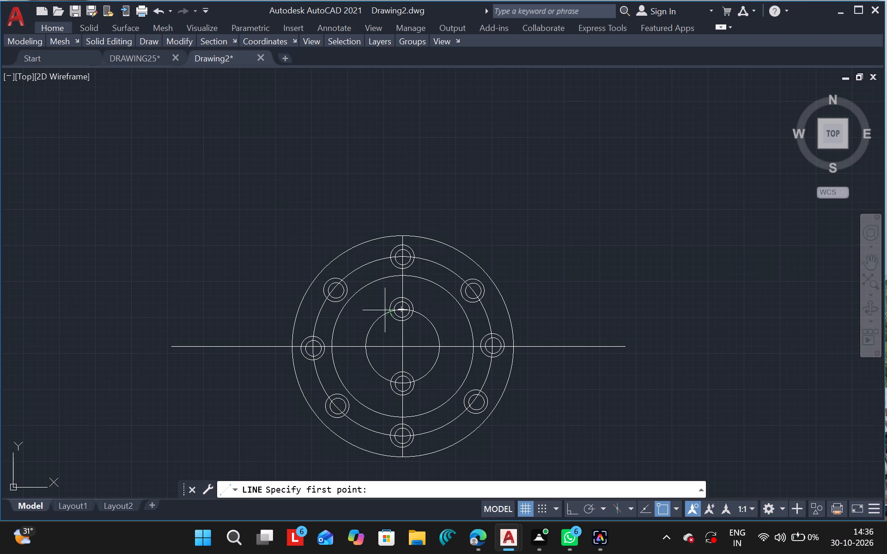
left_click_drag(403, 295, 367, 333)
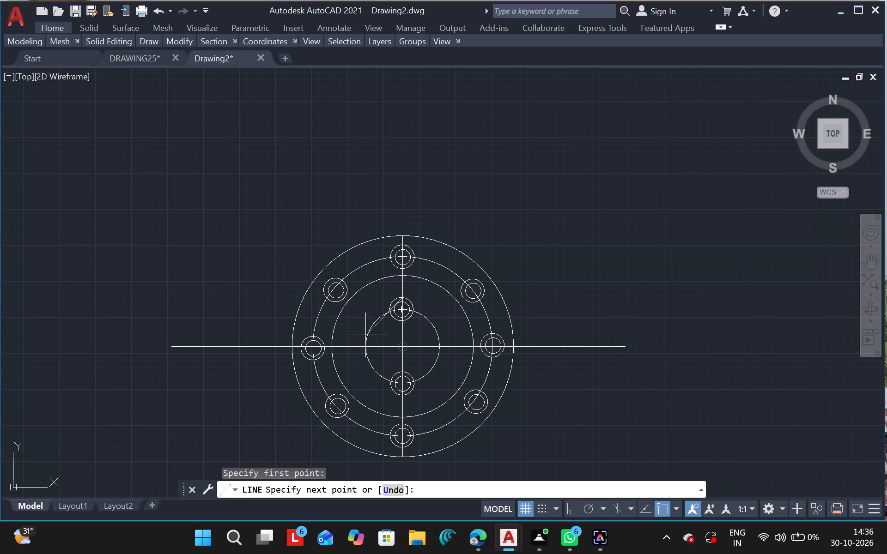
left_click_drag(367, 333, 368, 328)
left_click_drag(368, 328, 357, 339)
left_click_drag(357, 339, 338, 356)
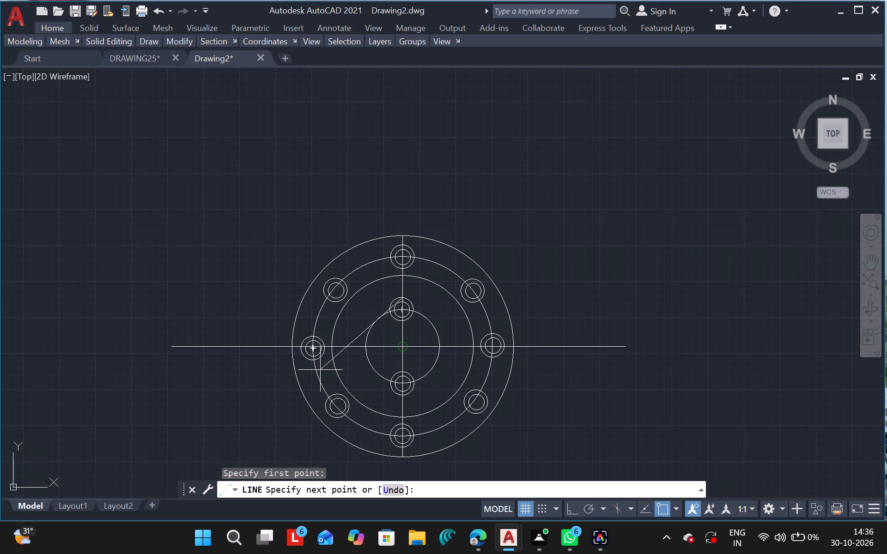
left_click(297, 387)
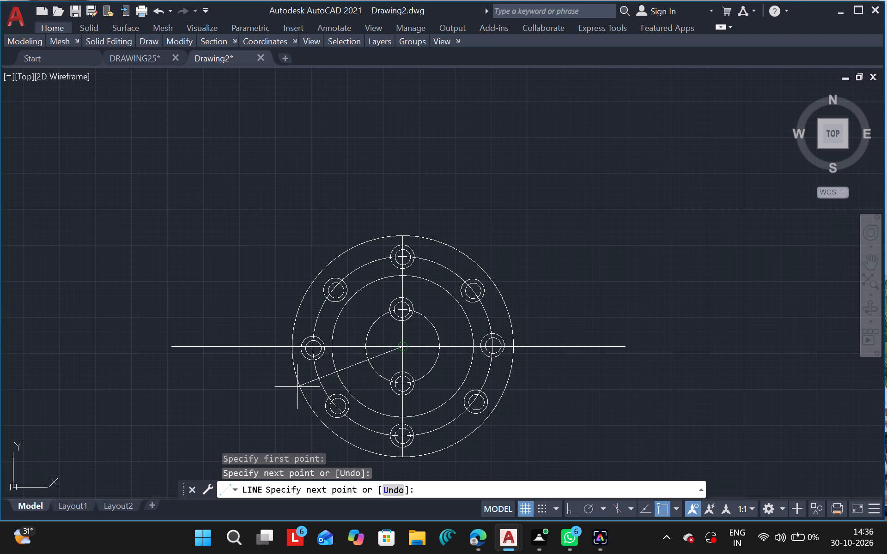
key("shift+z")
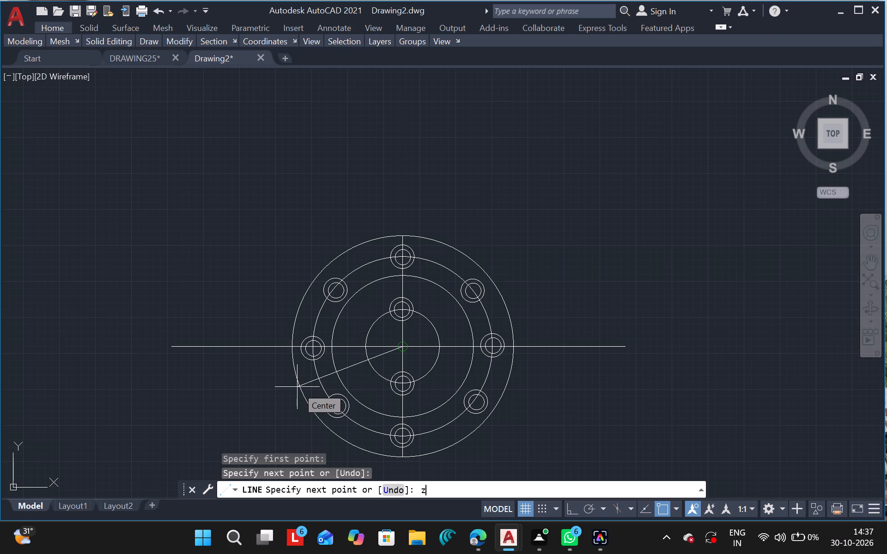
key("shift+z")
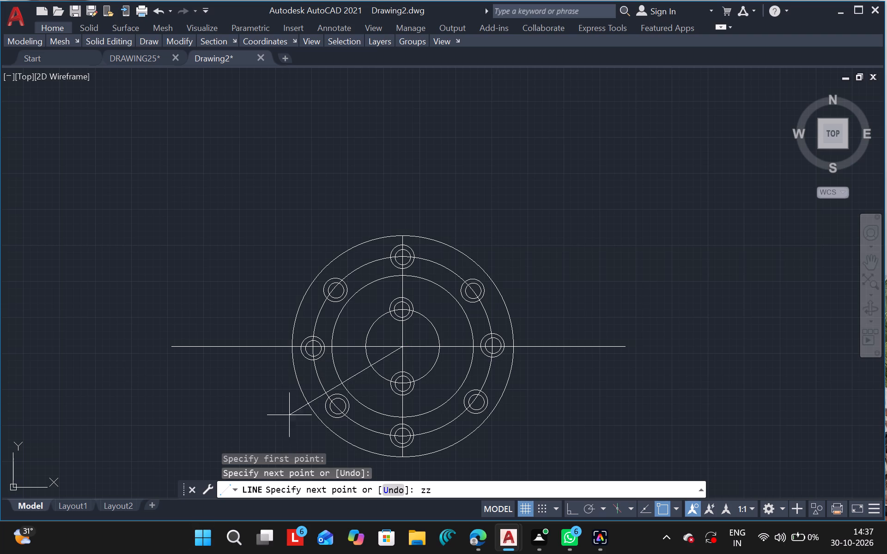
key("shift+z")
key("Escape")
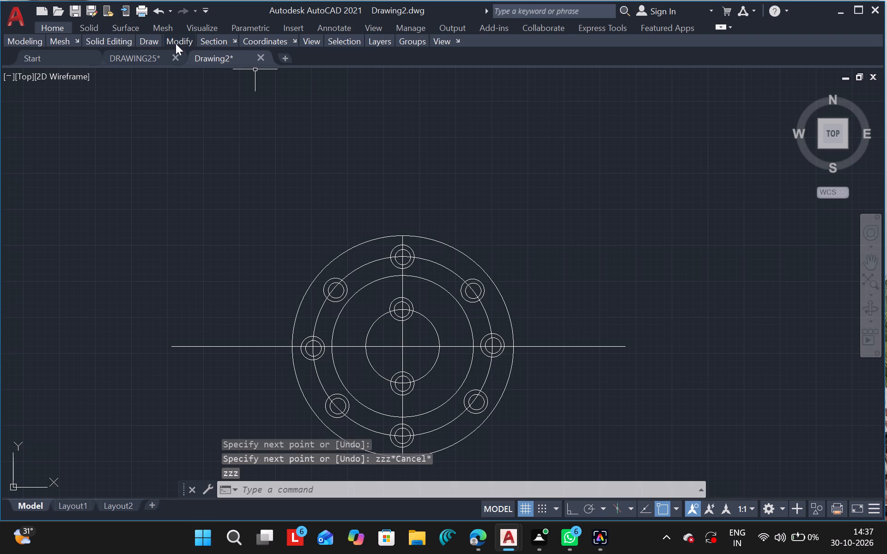
Draw a slanted line from the top of the upper inner hole-circle pair down-left, ending beyond the outermost circle.
left_click(156, 43)
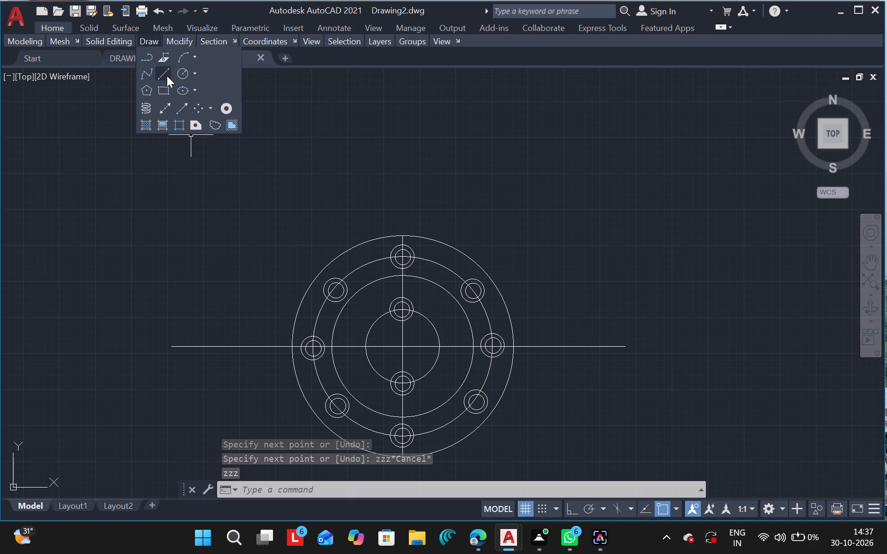
left_click(167, 76)
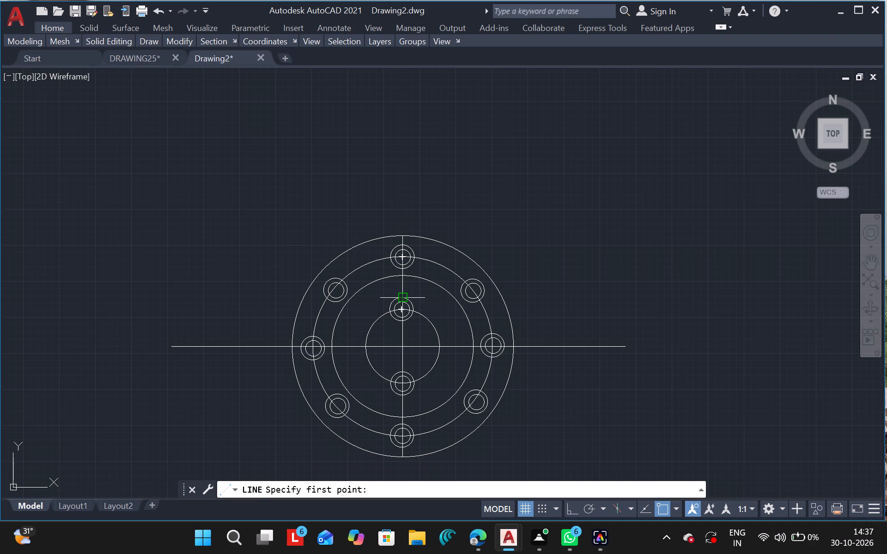
left_click_drag(401, 297, 301, 368)
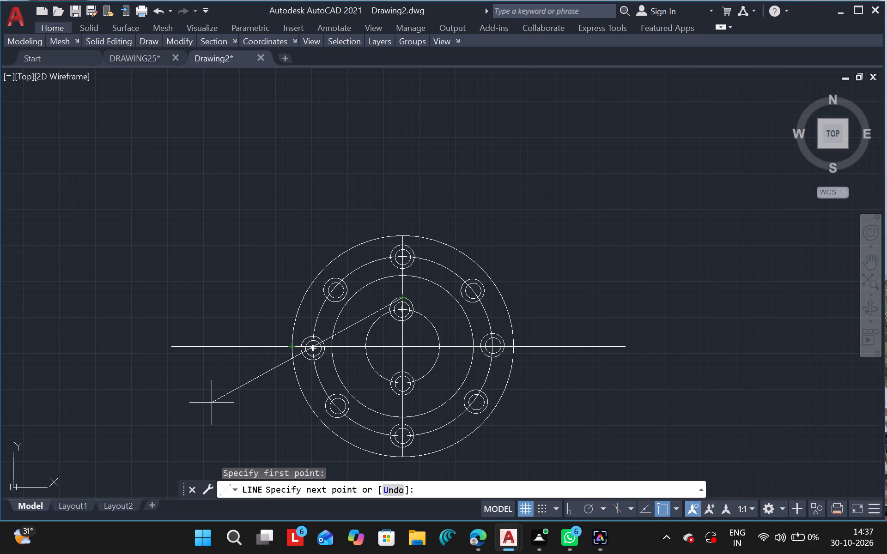
left_click(228, 443)
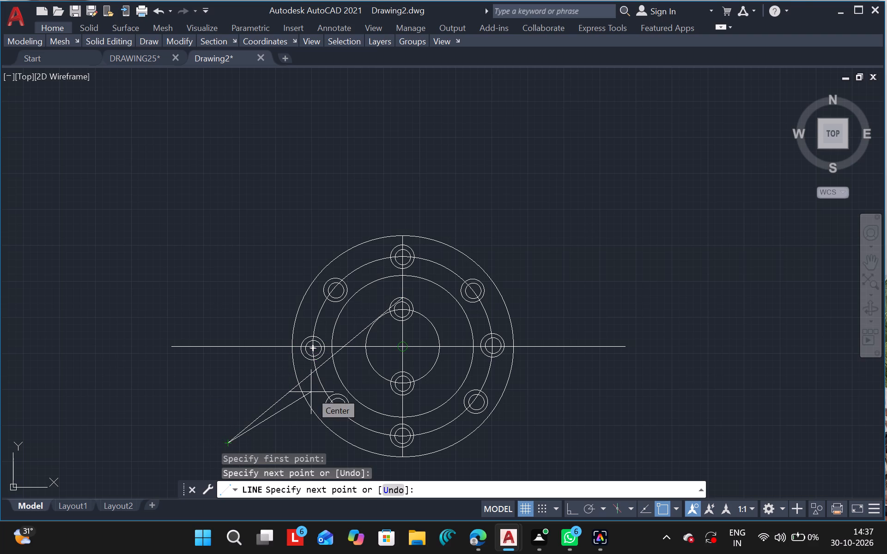
key("Escape")
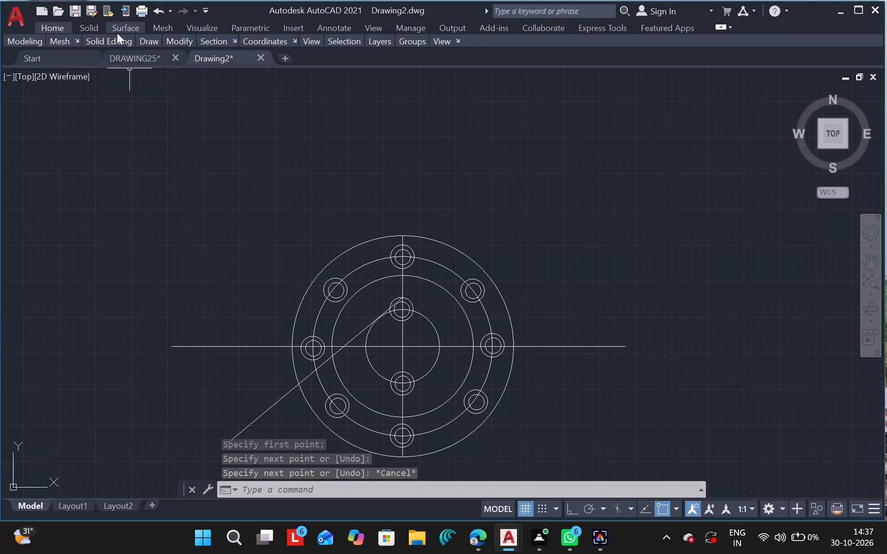
Draw a roughly mirrored slanted line from the same apex down-right, ending just beyond the outermost circle.
left_click(146, 42)
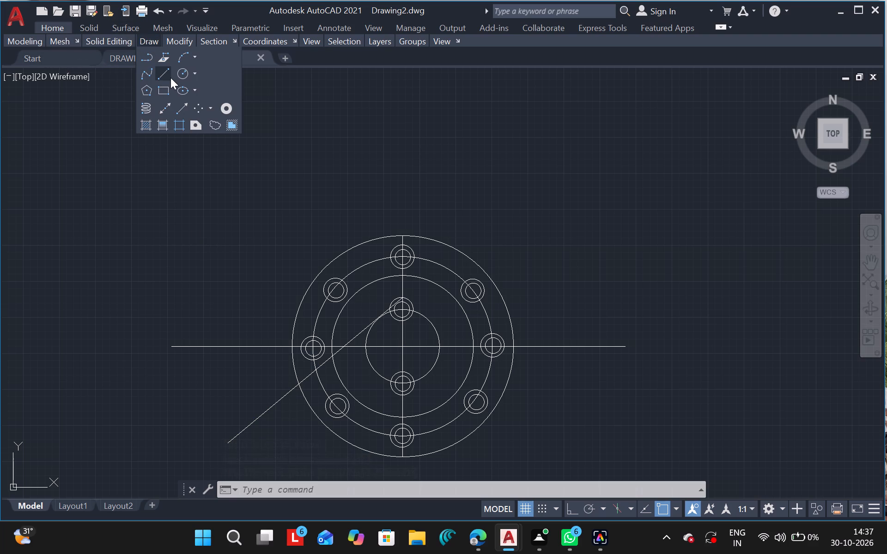
left_click(170, 78)
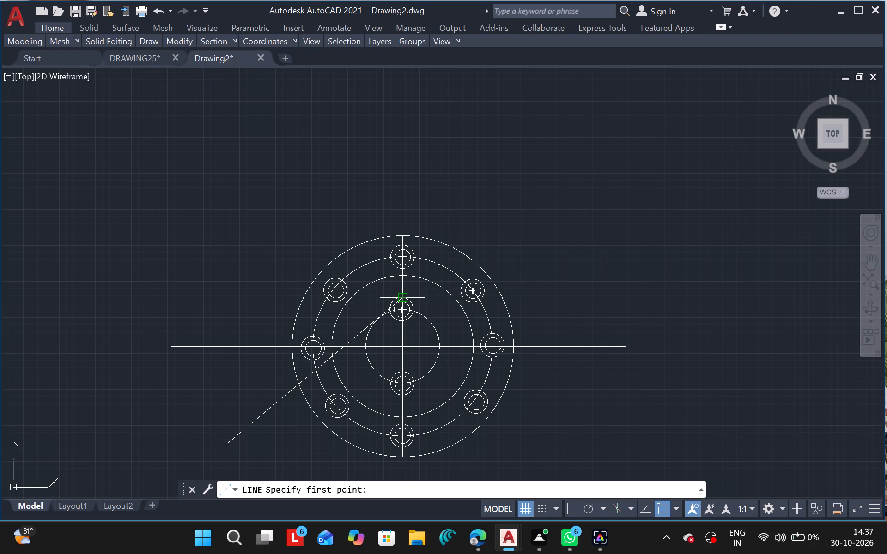
left_click_drag(404, 301, 492, 343)
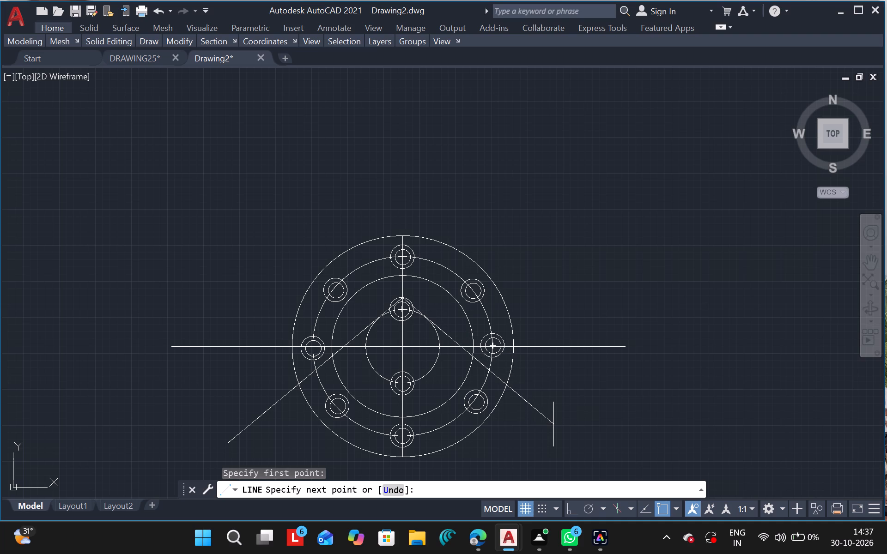
left_click(553, 424)
key("Escape")
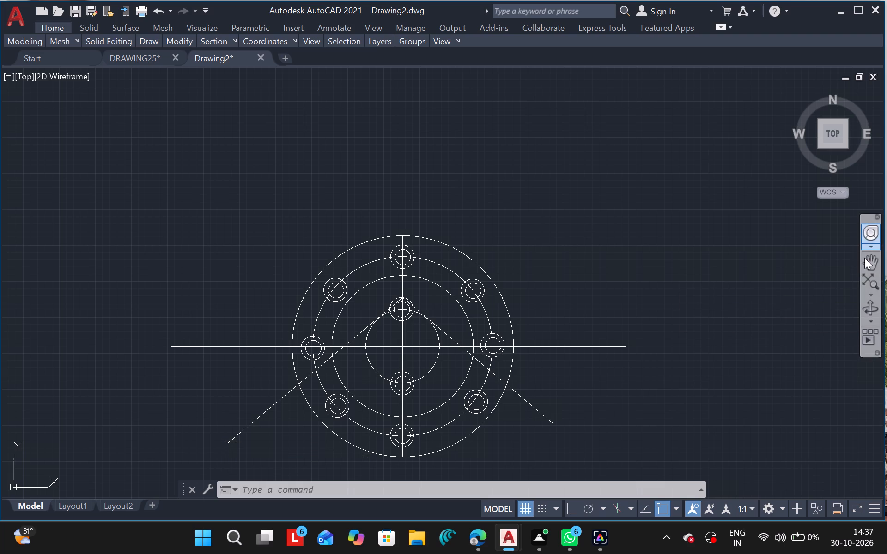
Start the Trim command for the geometry around the upper inner hole-circle pair where the two slanted lines meet.
left_click_drag(812, 245, 881, 326)
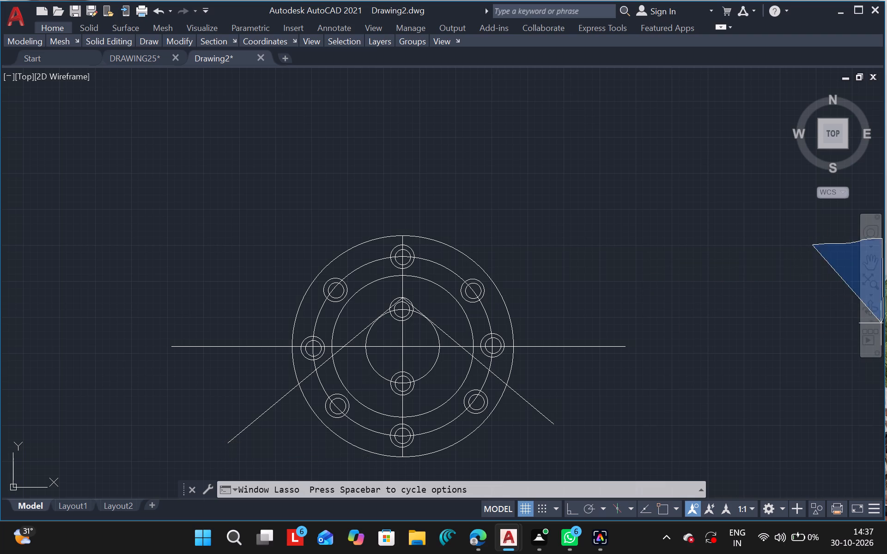
left_click_drag(881, 326, 867, 346)
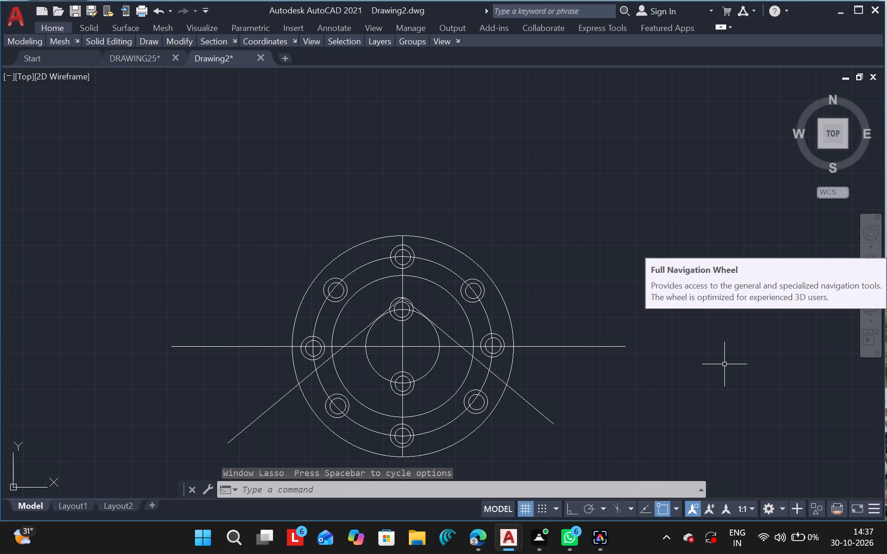
type("PA")
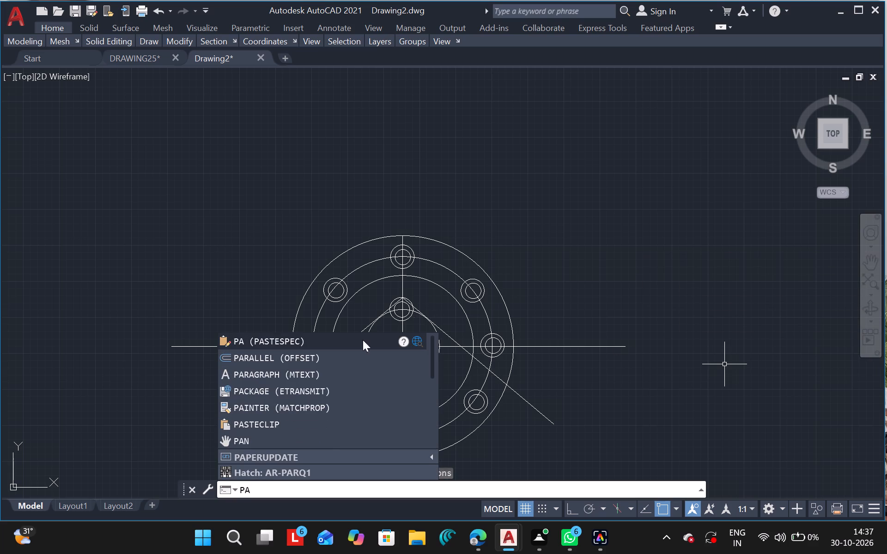
key("n")
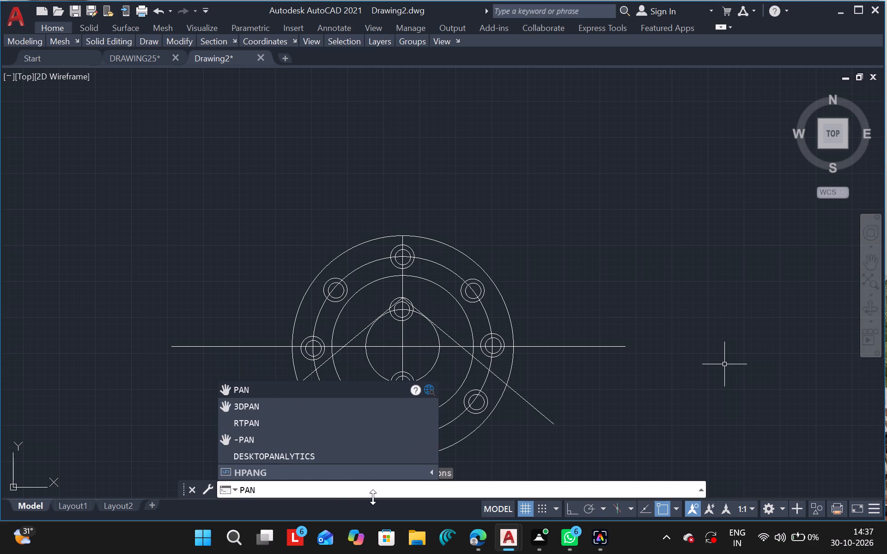
left_click(278, 391)
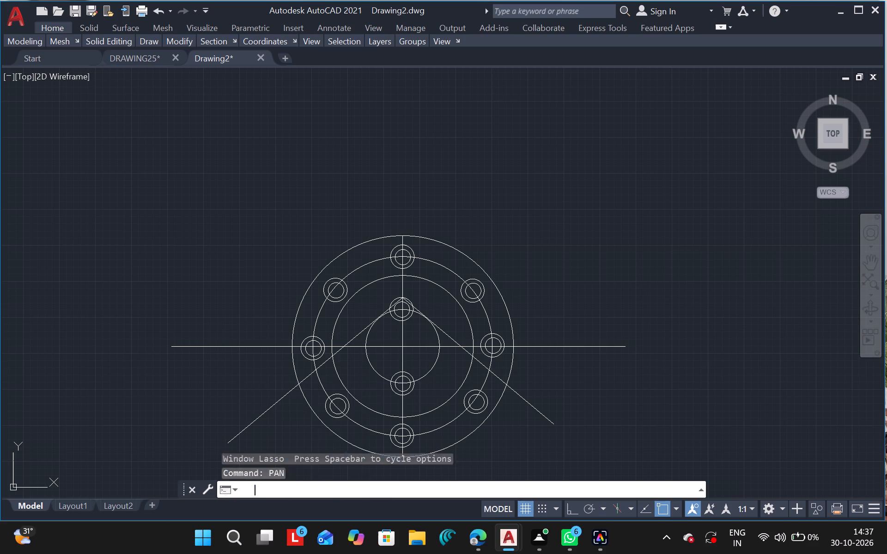
left_click_drag(514, 331, 514, 231)
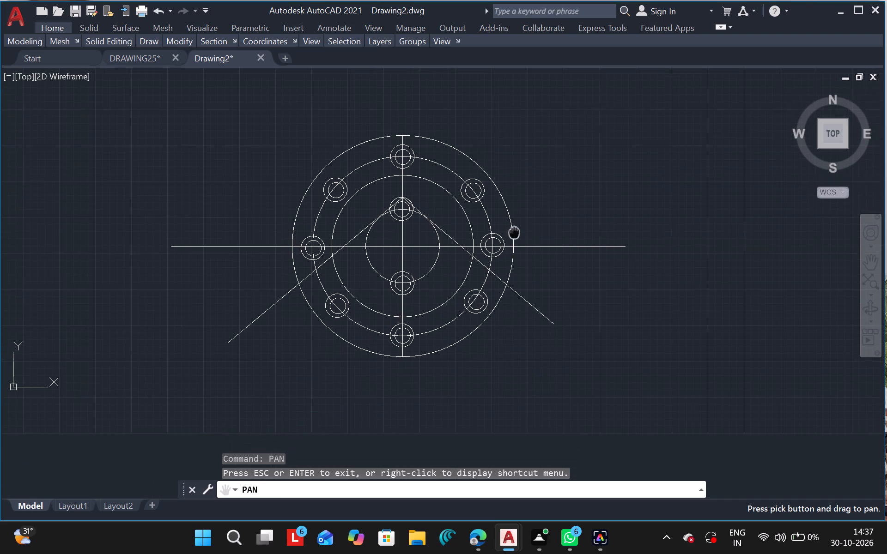
left_click_drag(514, 231, 504, 248)
key("Escape")
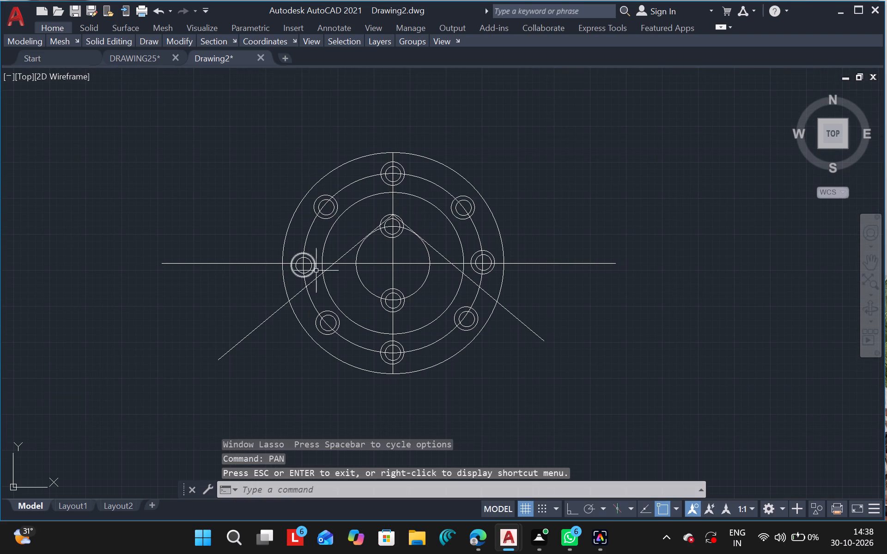
scroll(386, 223, "up", 2, "ctrl")
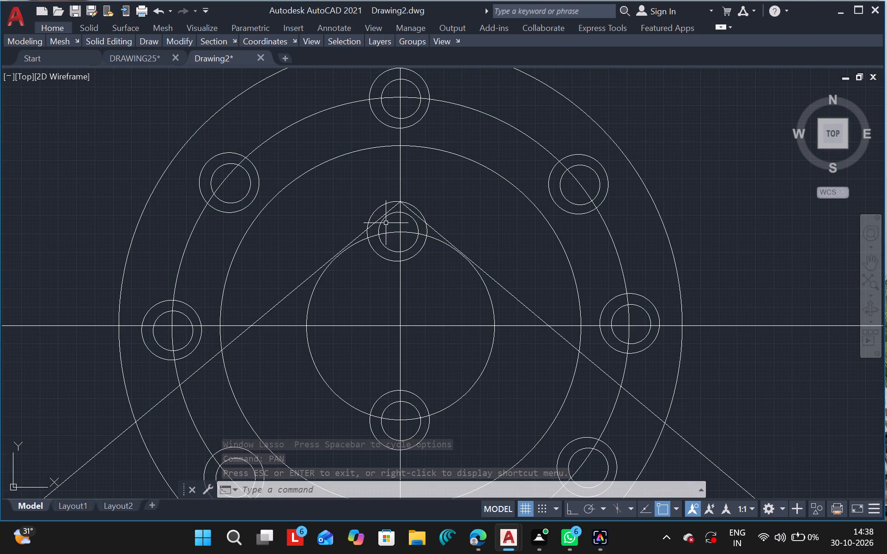
type("TR")
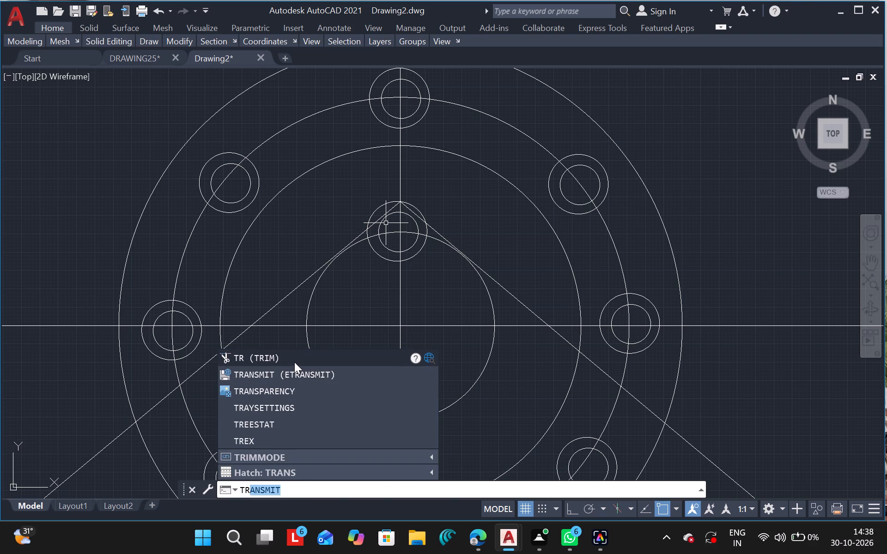
left_click(294, 362)
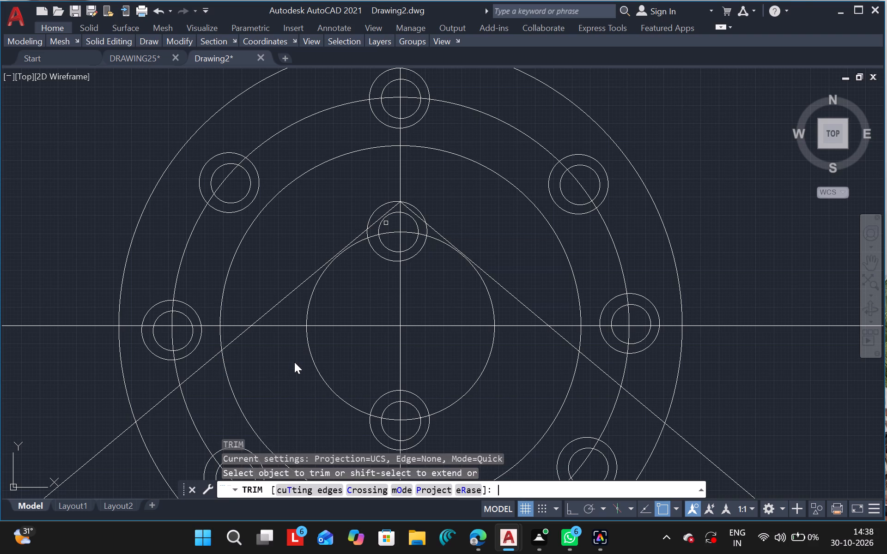
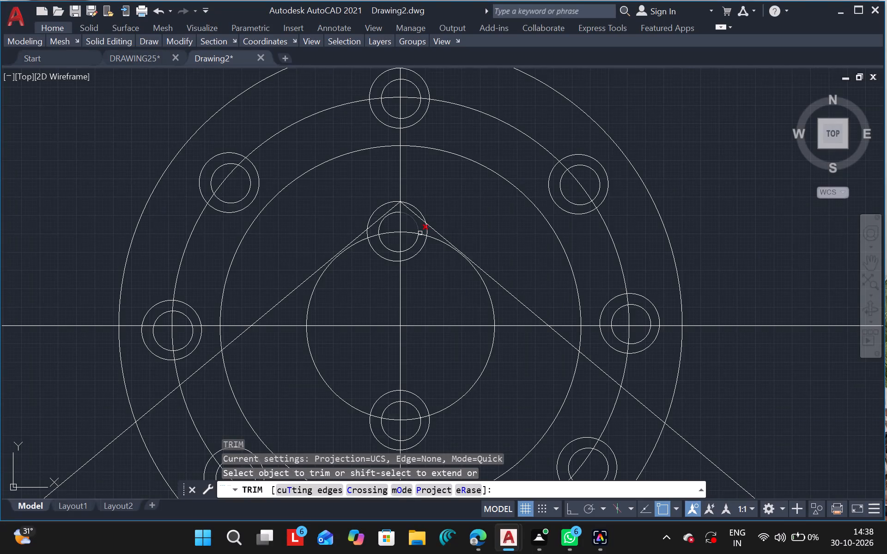
Trim away the central circle's portions lying inside the larger circle of the upper inner hole-circle pair.
left_click(408, 234)
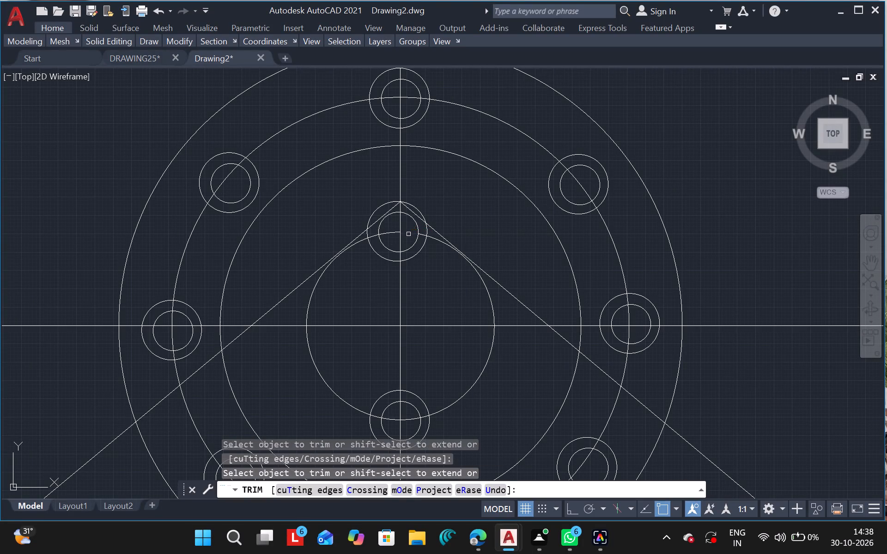
left_click_drag(421, 235, 424, 234)
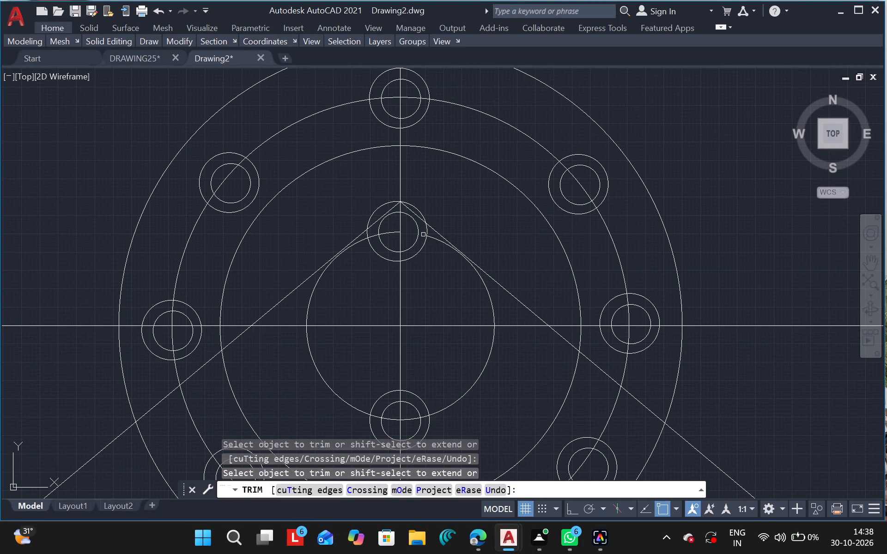
left_click_drag(424, 234, 440, 243)
left_click_drag(440, 243, 381, 298)
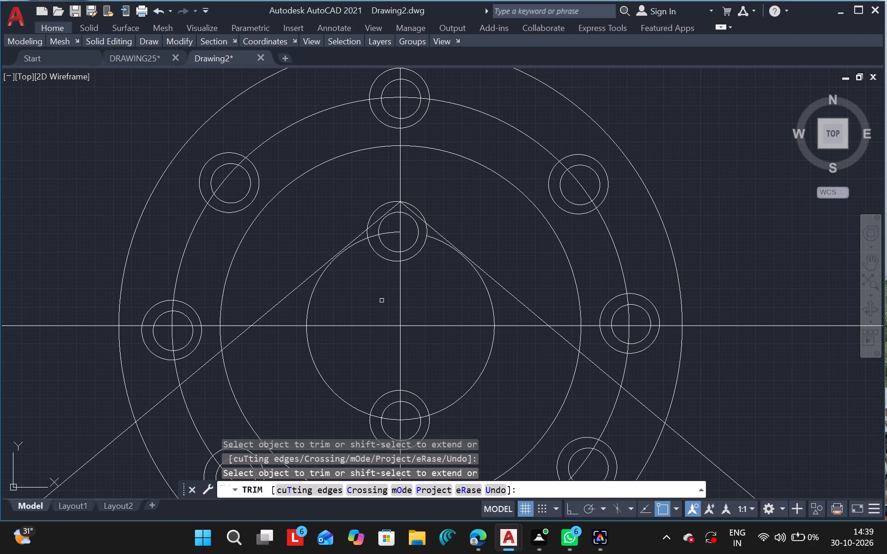
left_click_drag(381, 298, 390, 234)
left_click_drag(390, 234, 371, 239)
left_click_drag(371, 239, 371, 236)
left_click_drag(371, 236, 356, 242)
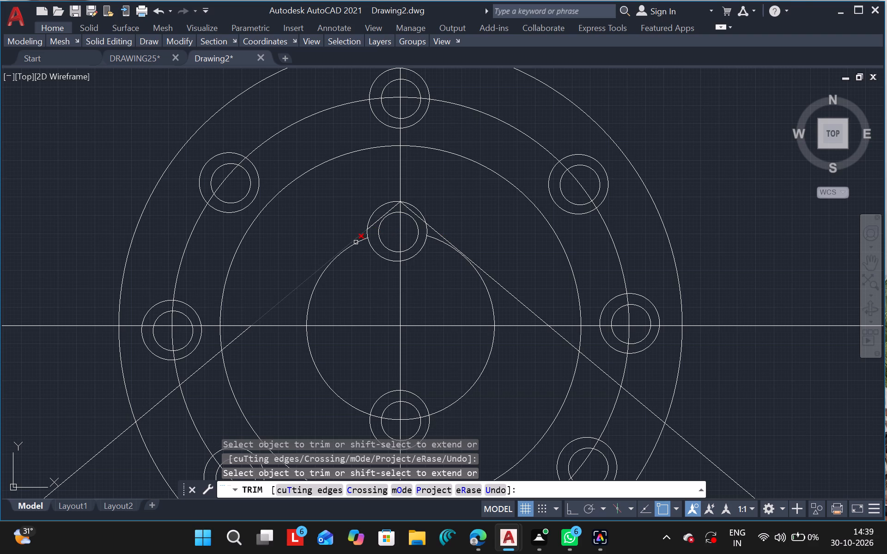
left_click_drag(356, 242, 450, 261)
left_click_drag(450, 261, 443, 268)
left_click_drag(443, 268, 367, 262)
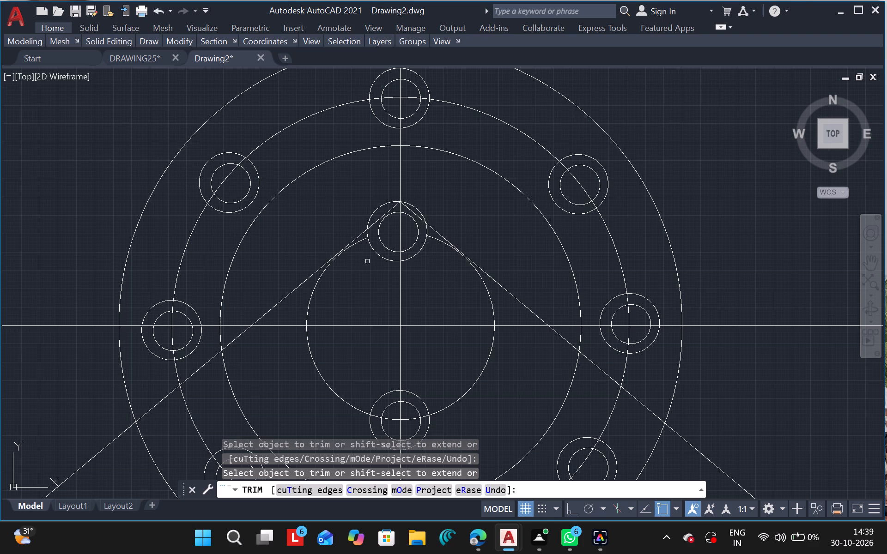
left_click_drag(367, 262, 413, 193)
left_click_drag(413, 193, 414, 193)
Trim the lower part of the upper inner pair's larger circle where it falls inside the central circle.
left_click_drag(414, 193, 391, 259)
left_click_drag(391, 259, 407, 259)
left_click_drag(407, 259, 383, 253)
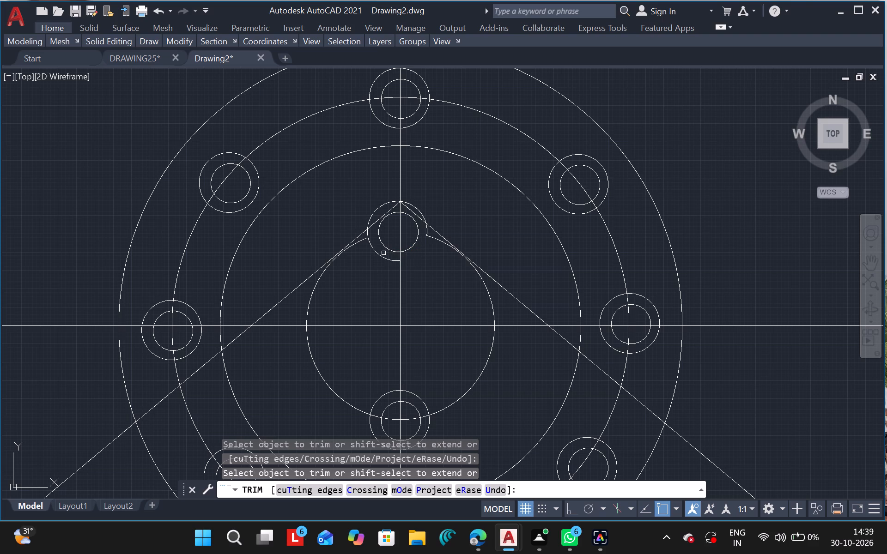
left_click_drag(383, 253, 375, 253)
left_click(375, 253)
key("Escape")
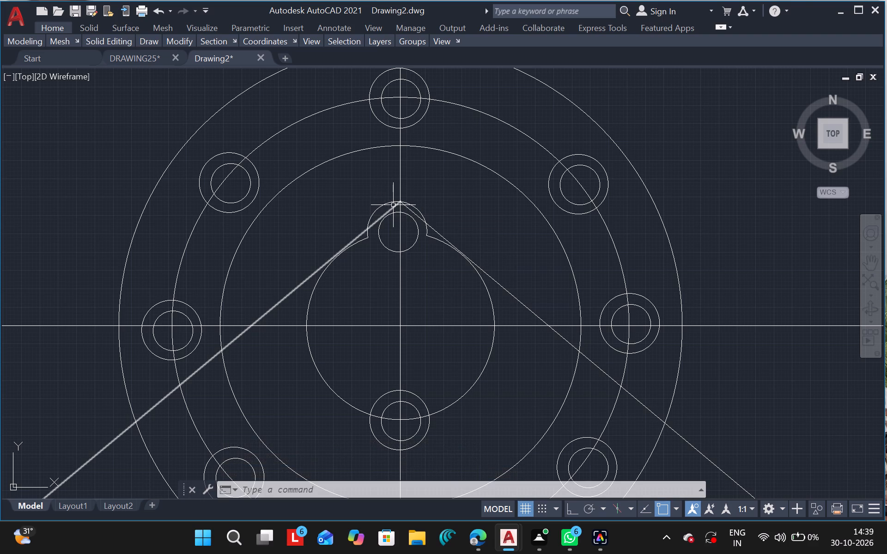
Trim off the remaining upper arcs of the upper inner pair's larger circle on both sides of the vertical centreline.
type("TR")
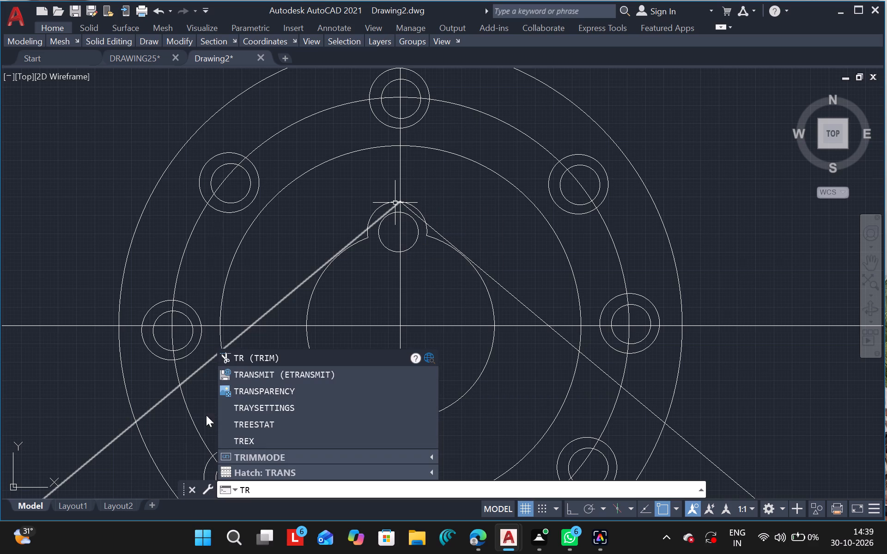
left_click(267, 362)
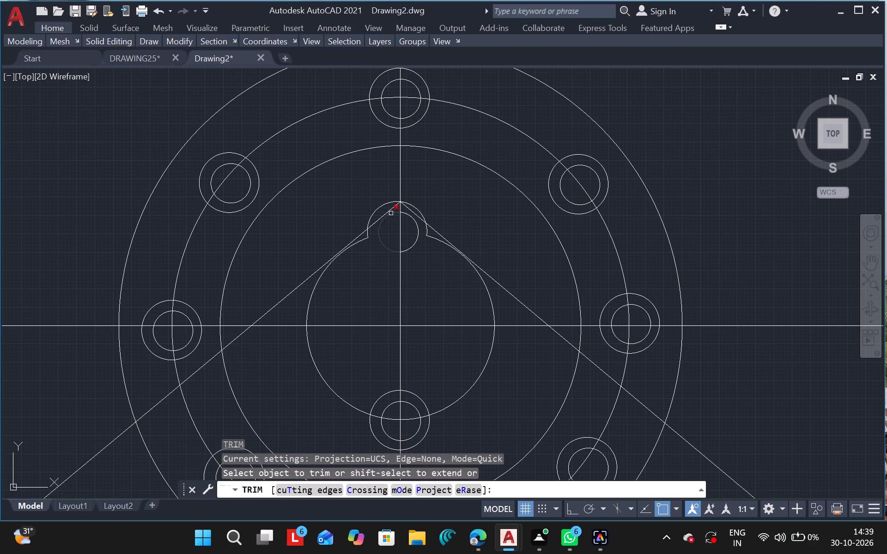
left_click(374, 213)
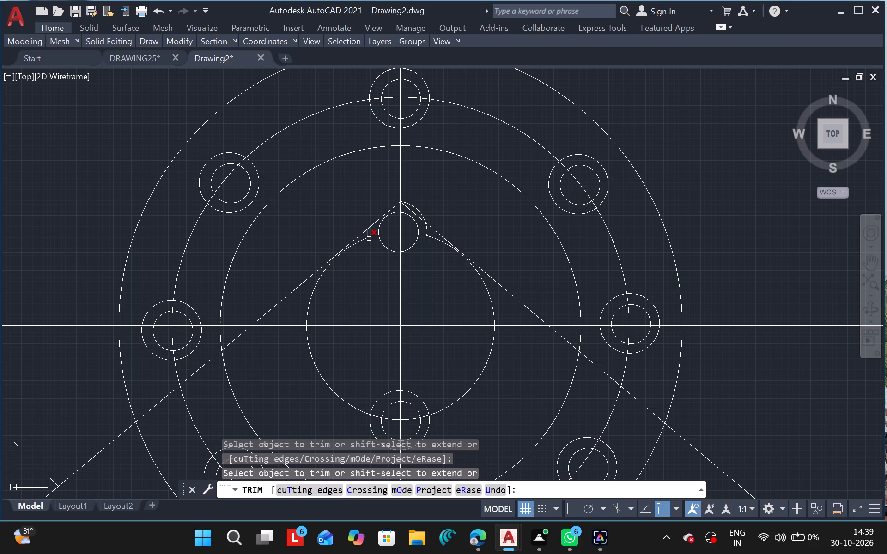
left_click(369, 239)
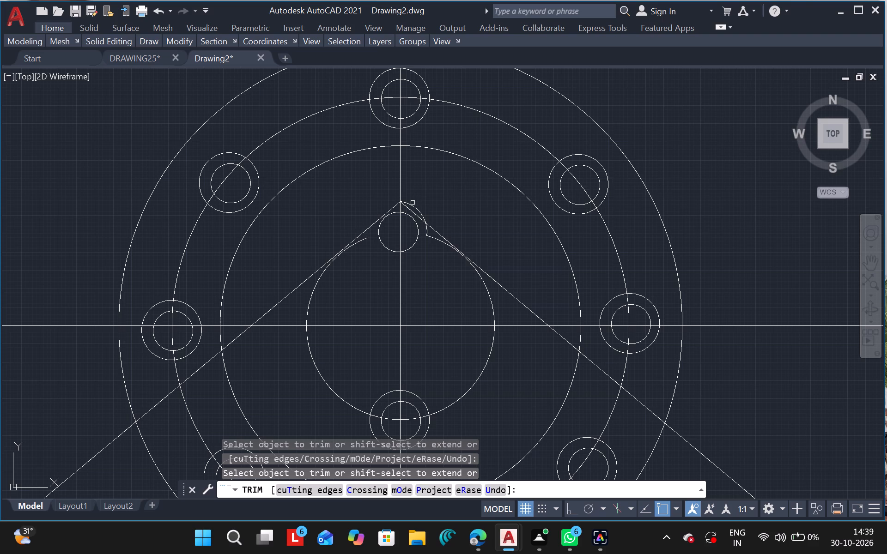
left_click_drag(410, 203, 428, 232)
left_click_drag(428, 232, 427, 274)
left_click_drag(427, 274, 429, 274)
key("Escape")
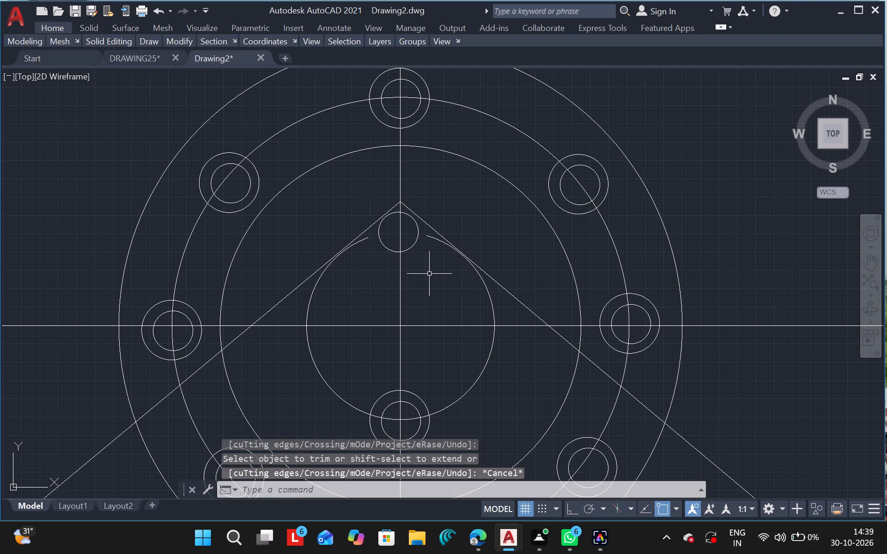
Draw a three-point arc from the slanted lines' apex through the left line's crossing with the central circle, ending inside that circle.
left_click(152, 40)
double_click(179, 60)
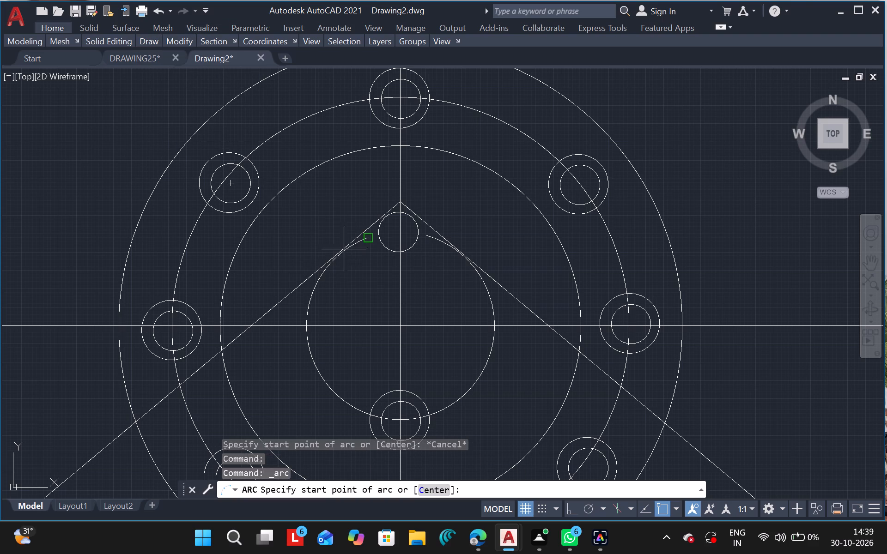
left_click_drag(403, 202, 337, 248)
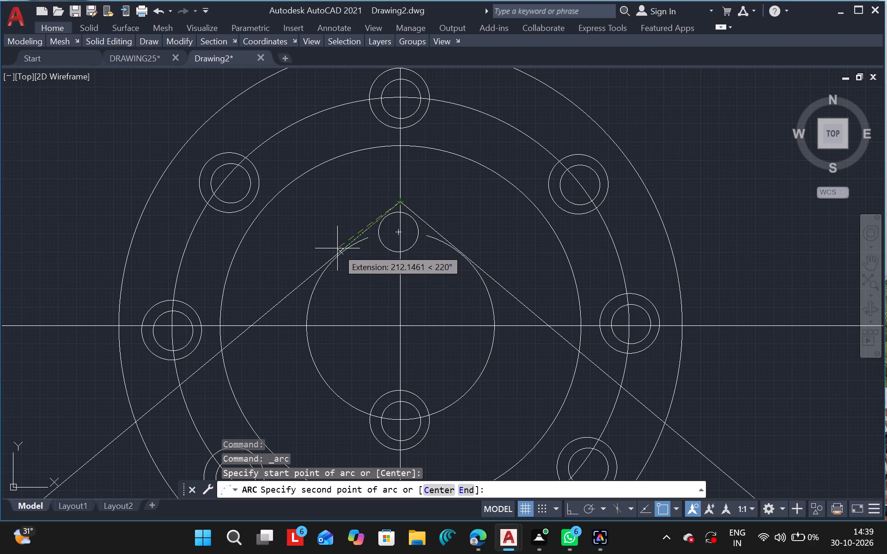
left_click_drag(337, 248, 340, 252)
left_click(340, 252)
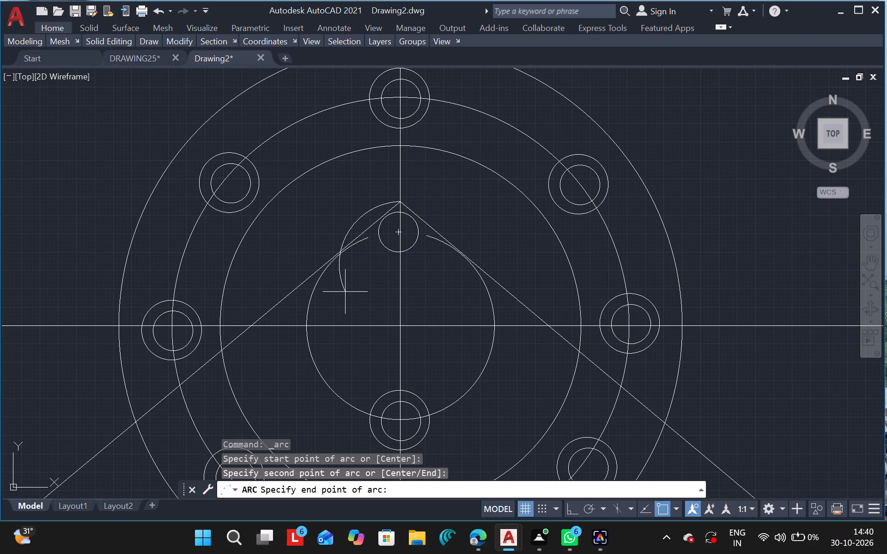
left_click(329, 299)
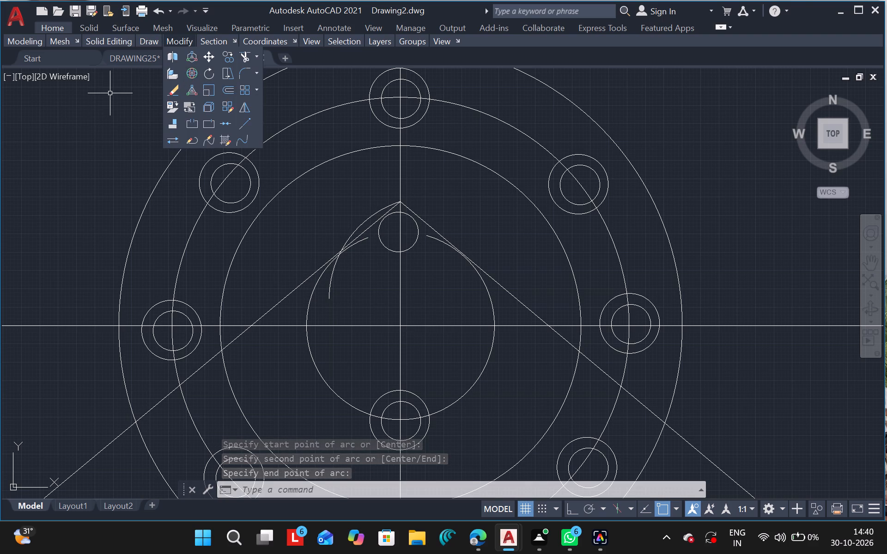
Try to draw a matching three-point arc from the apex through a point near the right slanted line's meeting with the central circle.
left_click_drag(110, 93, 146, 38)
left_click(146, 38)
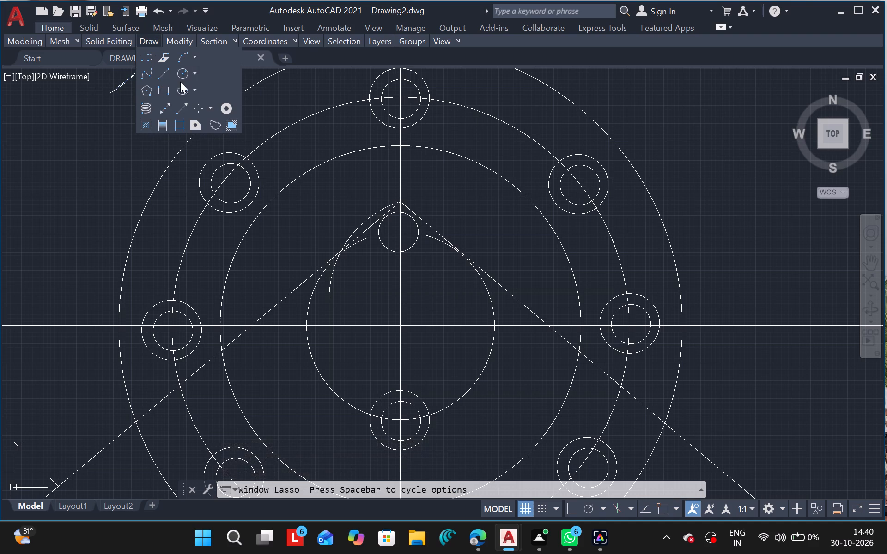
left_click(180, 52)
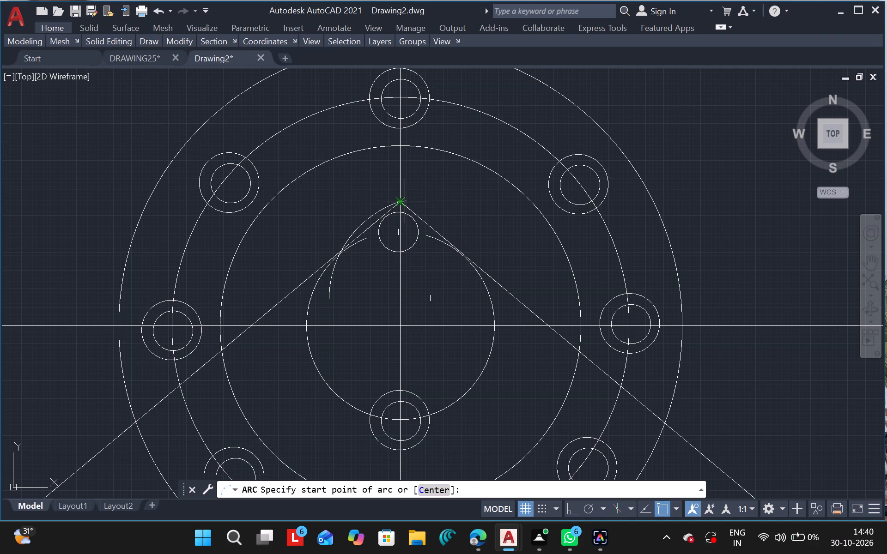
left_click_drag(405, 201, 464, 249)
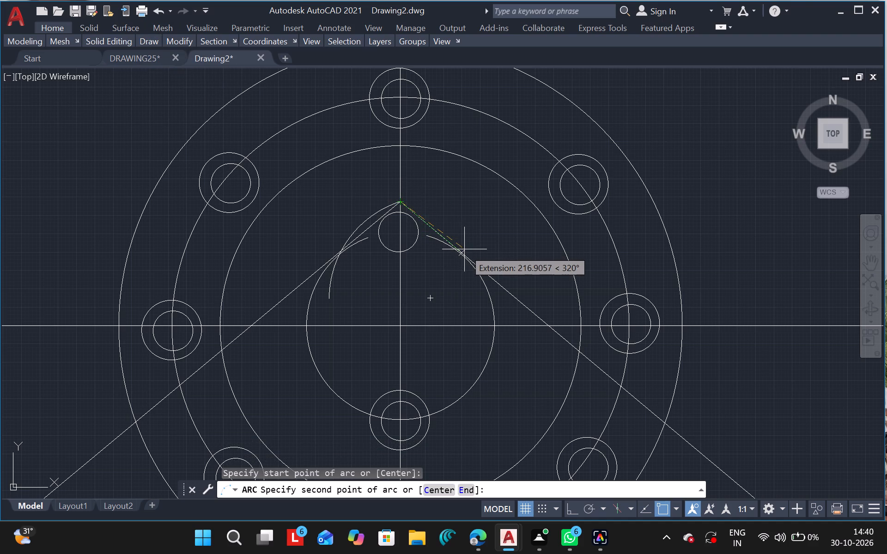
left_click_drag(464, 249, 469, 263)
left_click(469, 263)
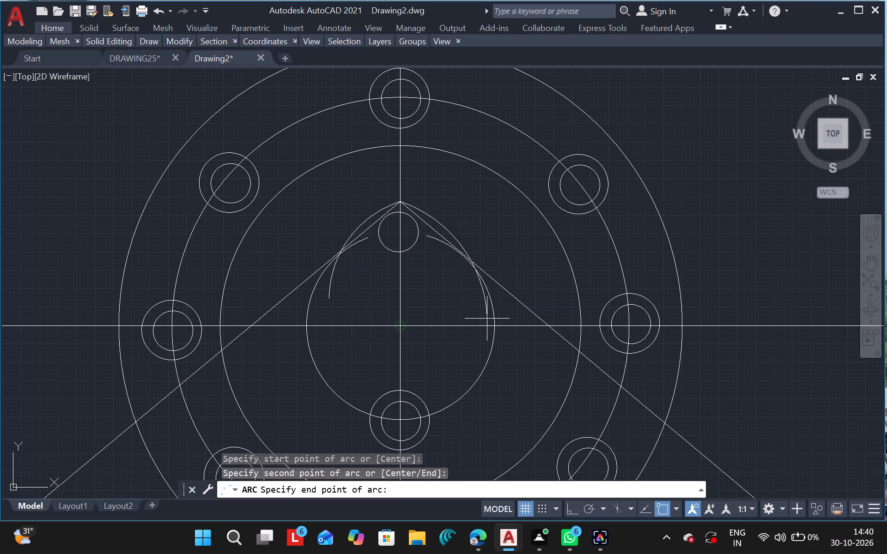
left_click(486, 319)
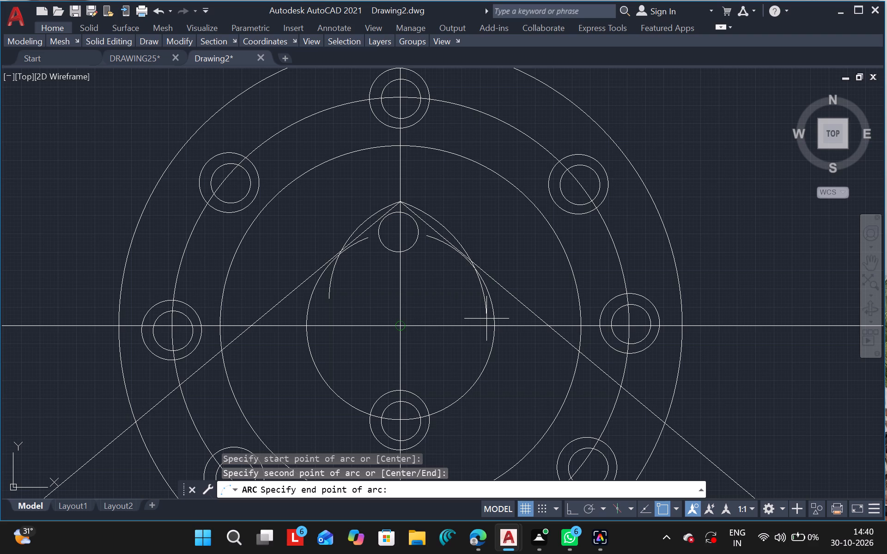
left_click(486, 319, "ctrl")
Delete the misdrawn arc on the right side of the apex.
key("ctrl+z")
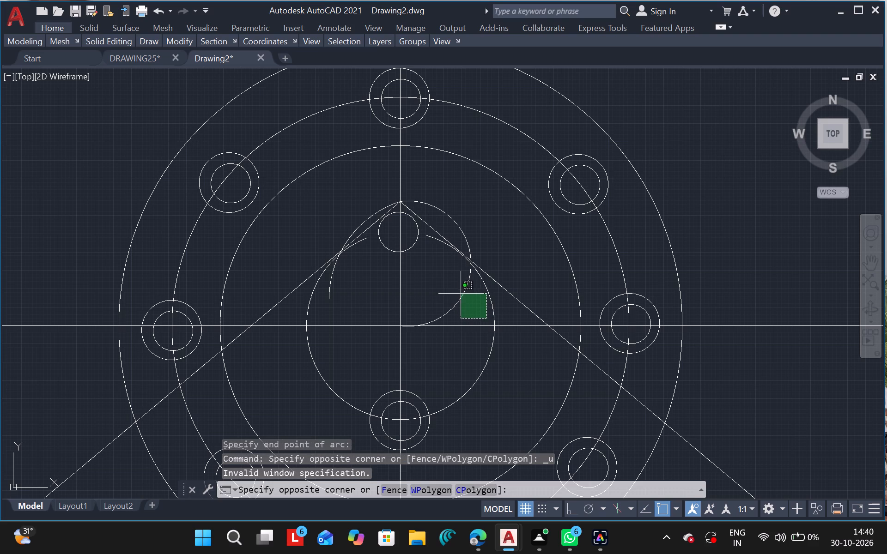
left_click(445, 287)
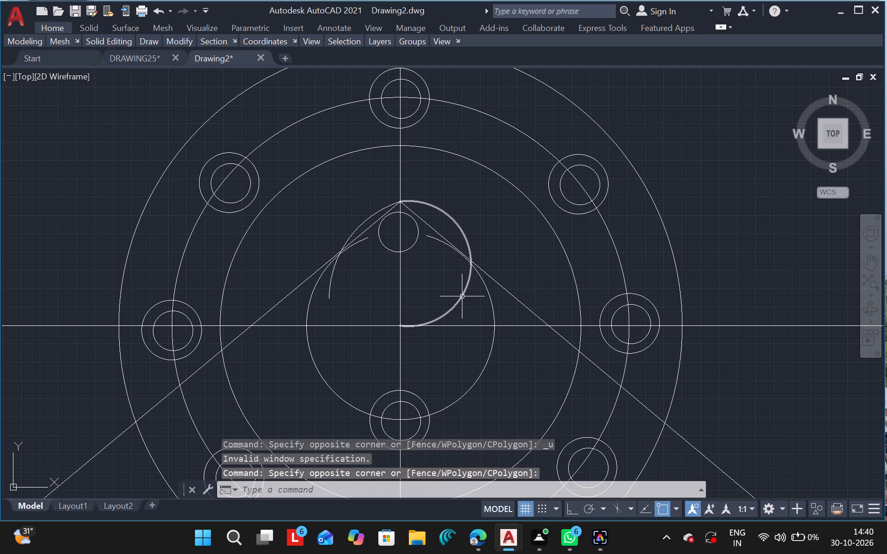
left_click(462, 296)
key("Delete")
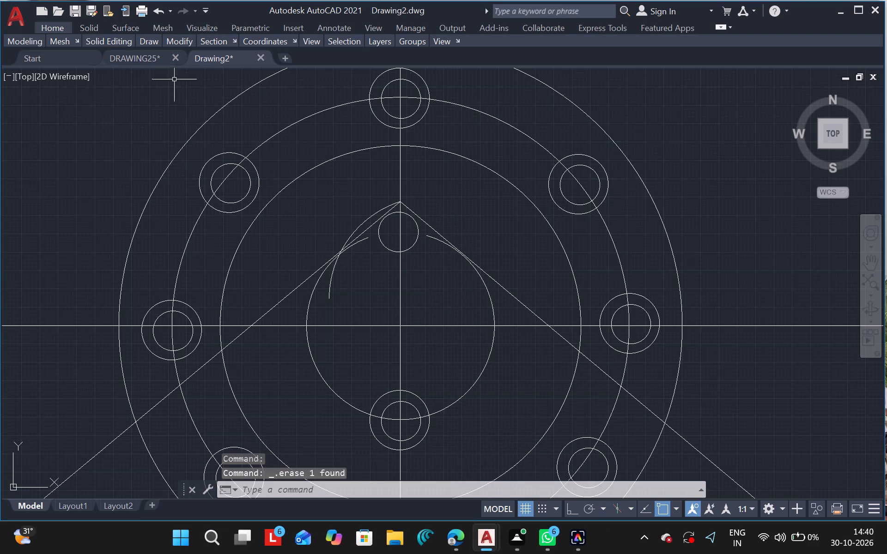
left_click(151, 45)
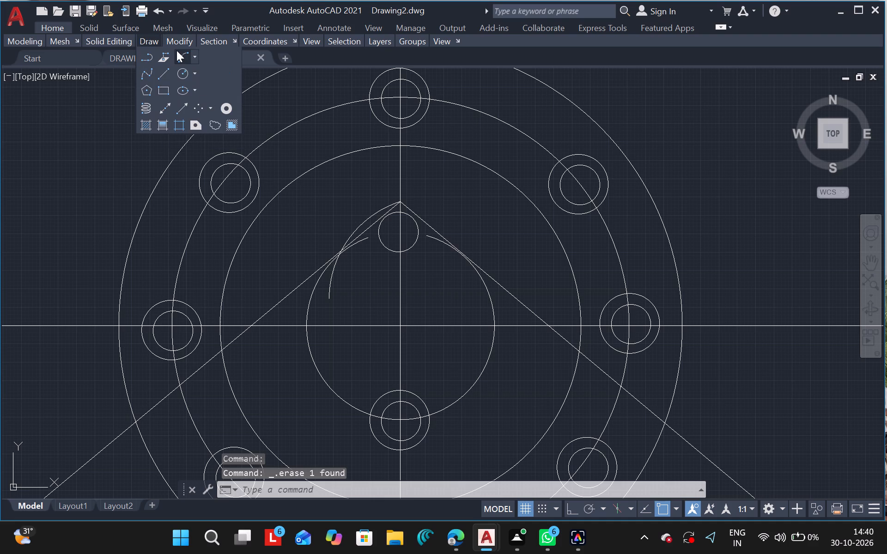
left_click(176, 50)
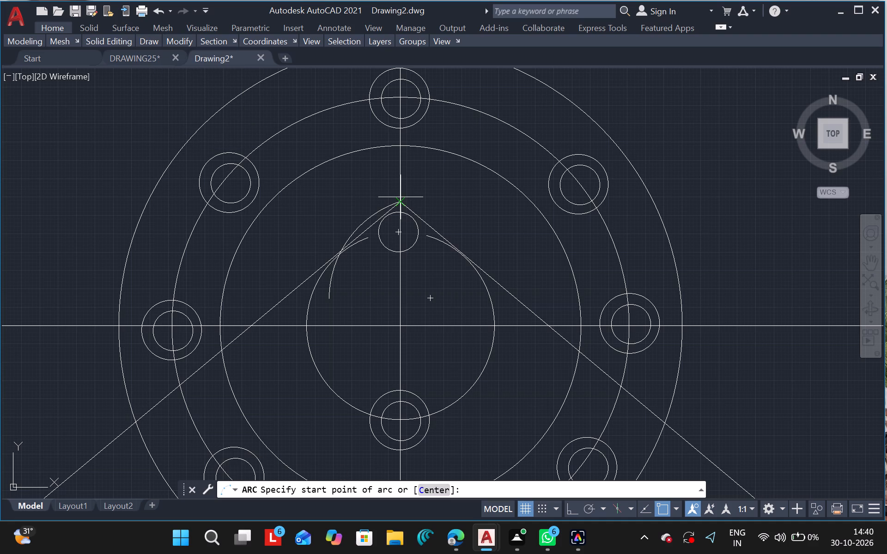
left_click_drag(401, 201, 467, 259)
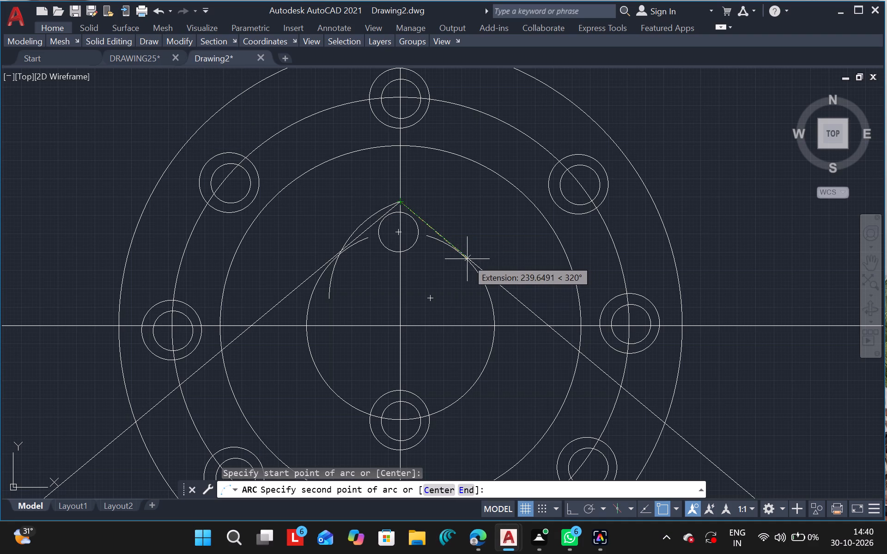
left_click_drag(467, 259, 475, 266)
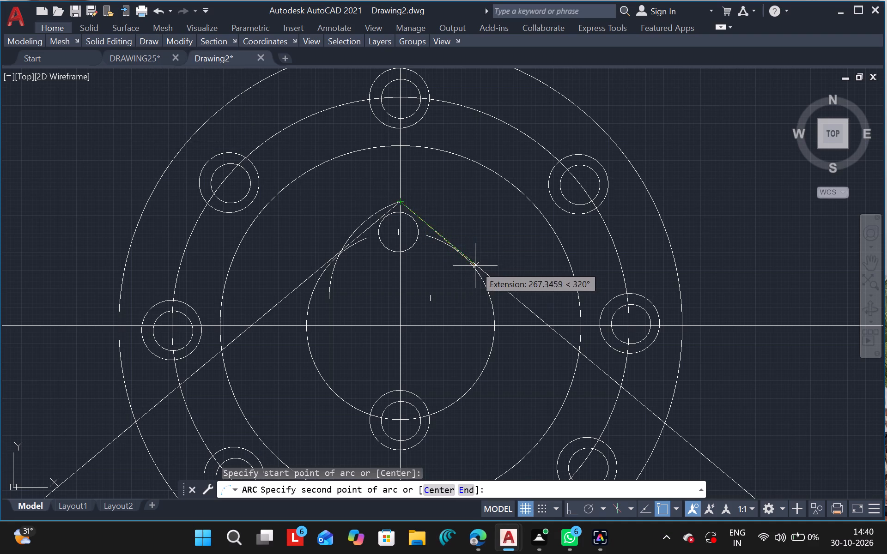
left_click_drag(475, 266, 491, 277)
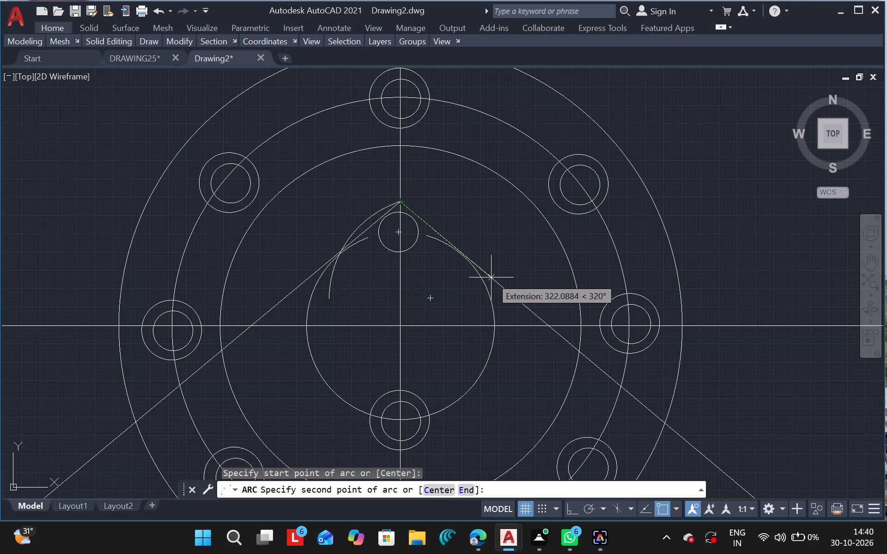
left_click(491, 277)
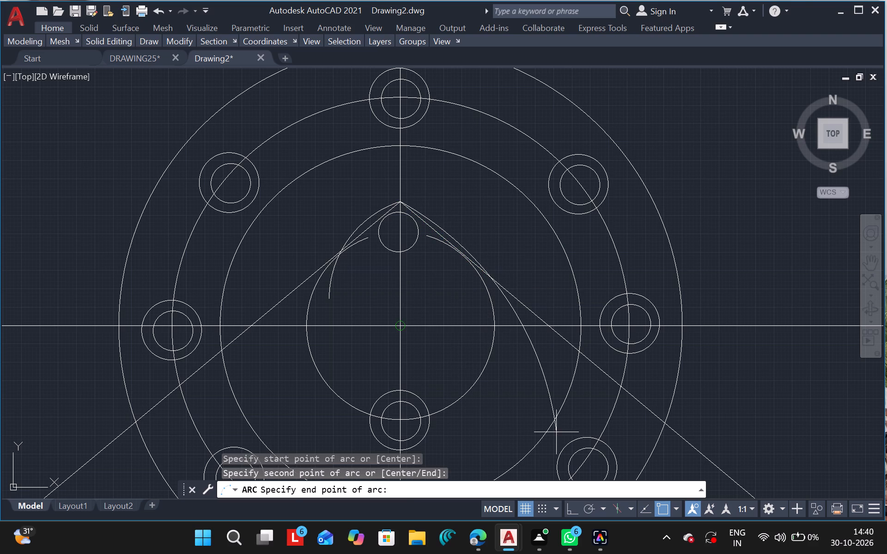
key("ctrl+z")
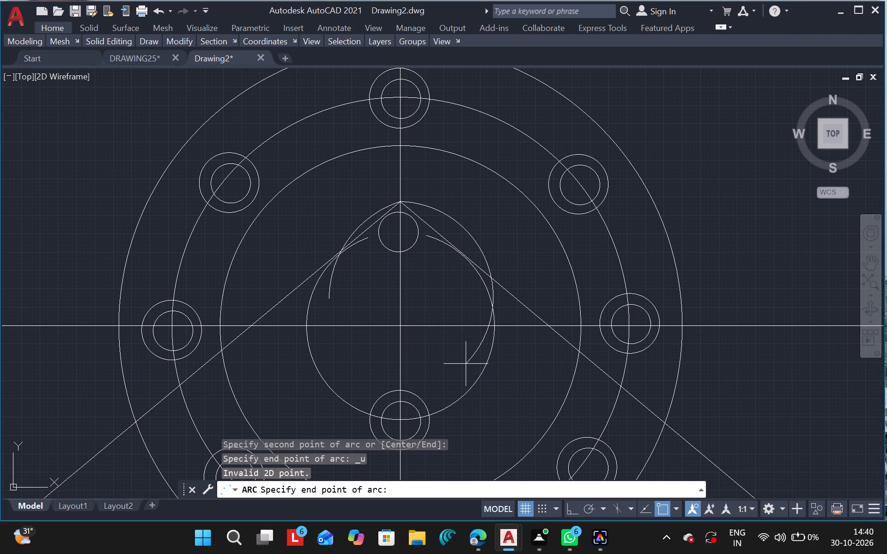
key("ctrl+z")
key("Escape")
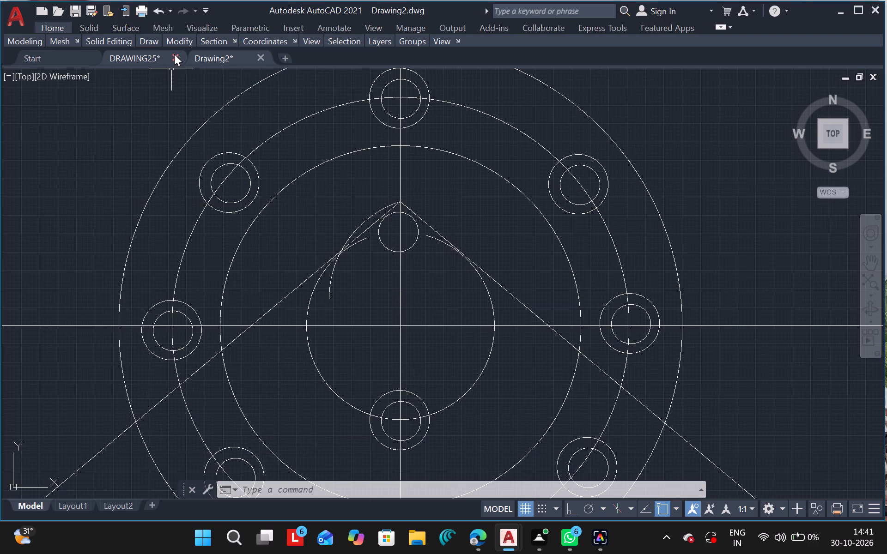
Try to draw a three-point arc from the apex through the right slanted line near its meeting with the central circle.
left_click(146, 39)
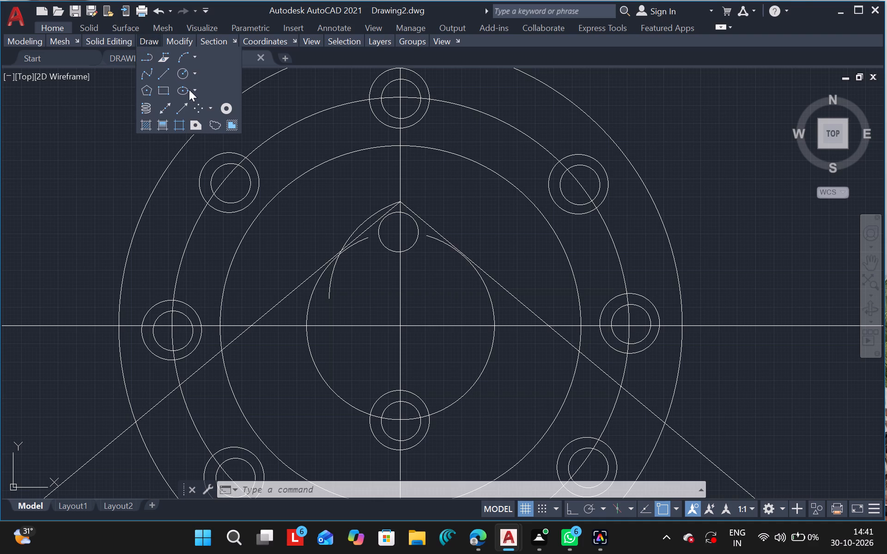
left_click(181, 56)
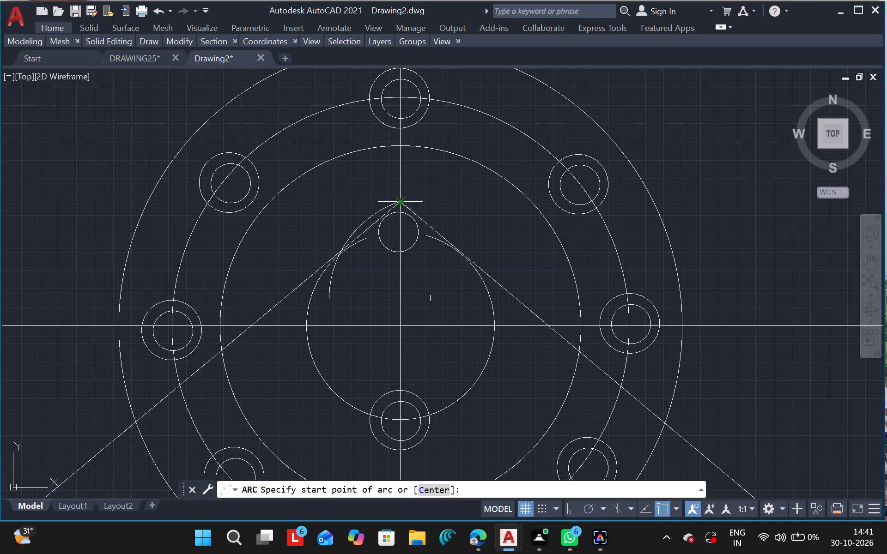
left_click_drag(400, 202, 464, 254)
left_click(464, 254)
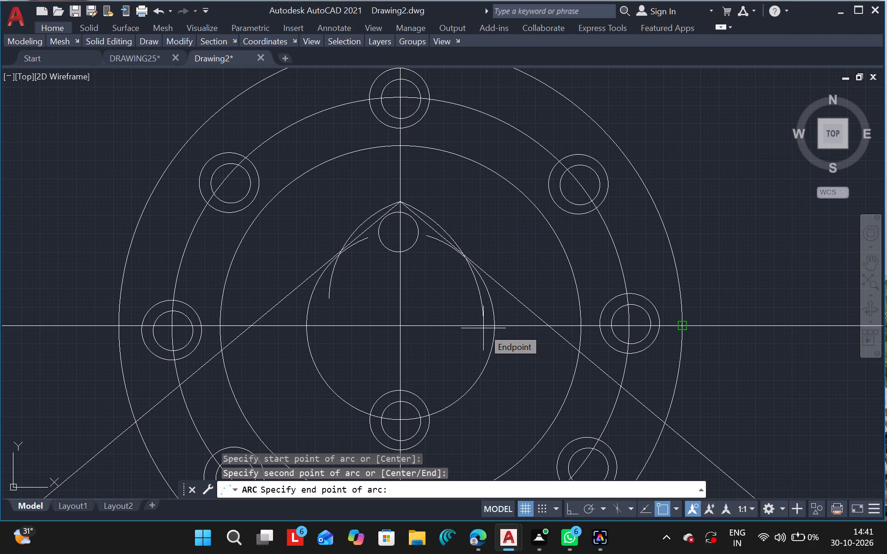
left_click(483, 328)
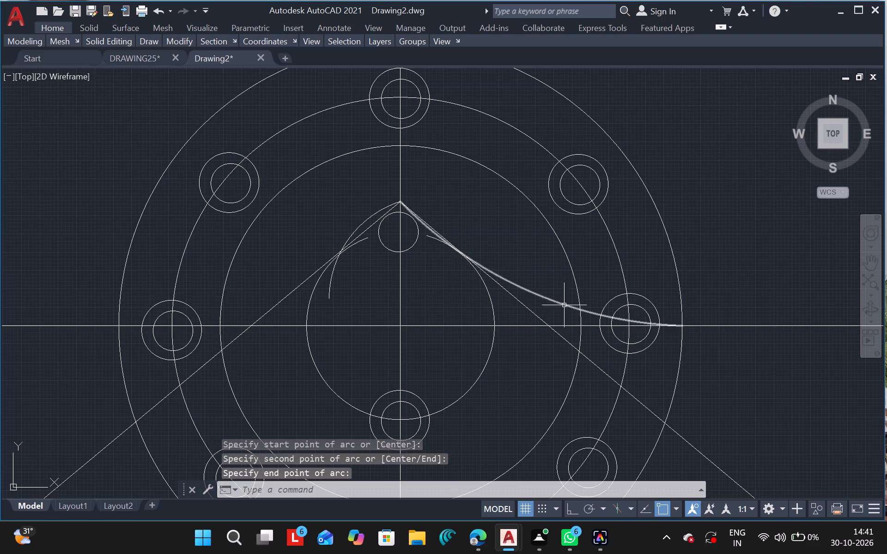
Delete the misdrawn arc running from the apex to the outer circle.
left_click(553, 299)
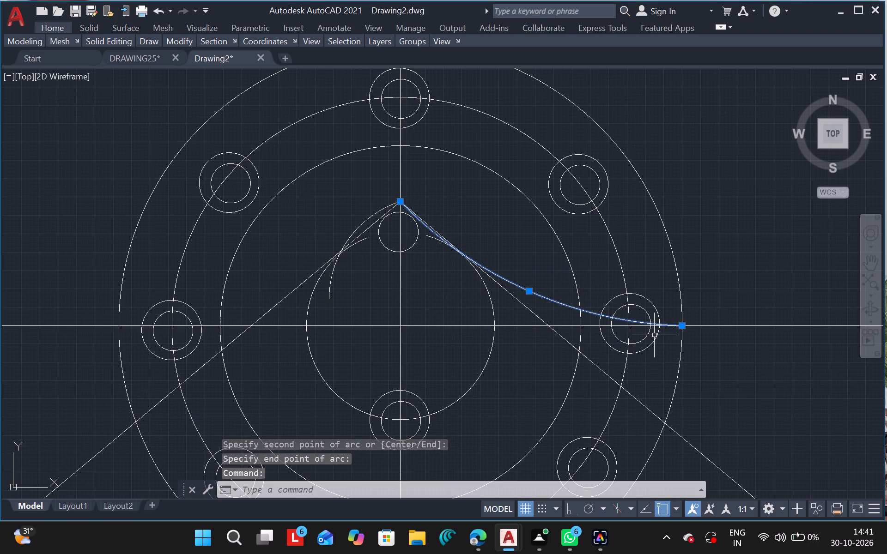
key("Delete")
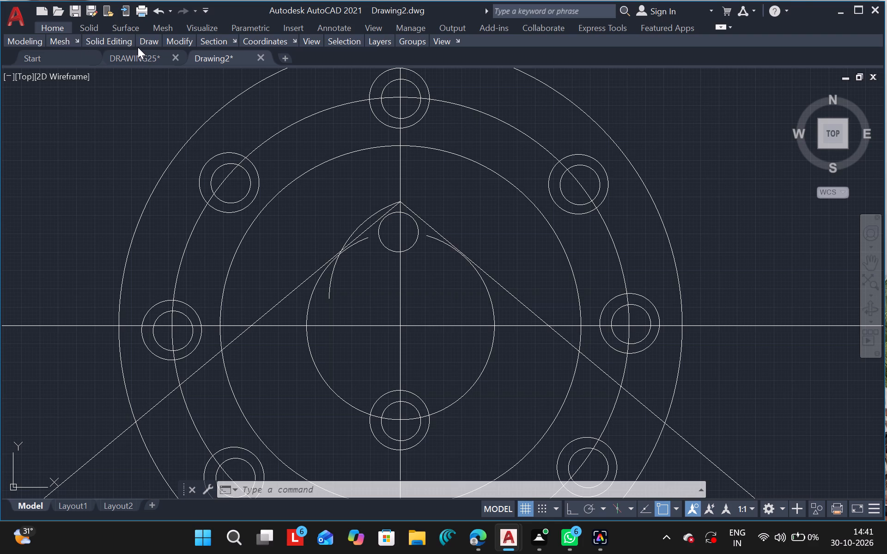
Draw a three-point arc from the apex through the right slanted line's crossing with the central circle, ending outside that circle's lower right.
left_click(149, 42)
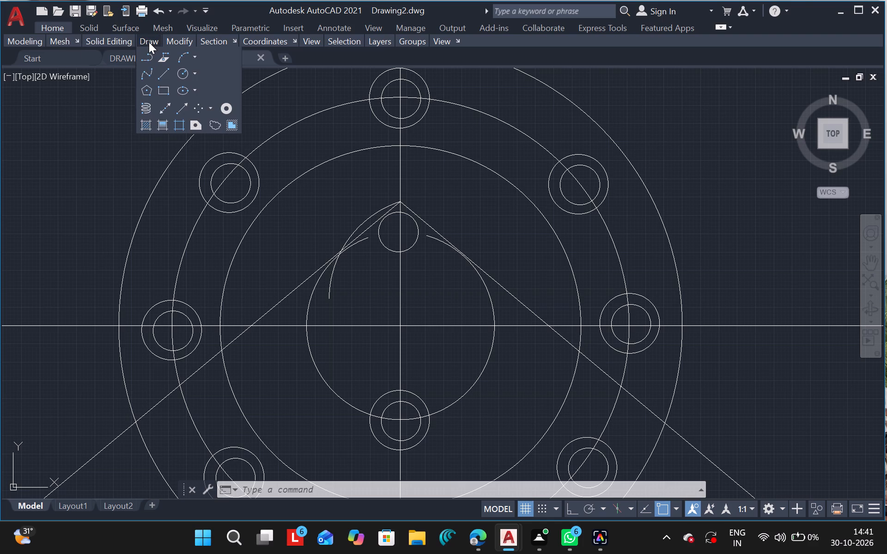
left_click(180, 57)
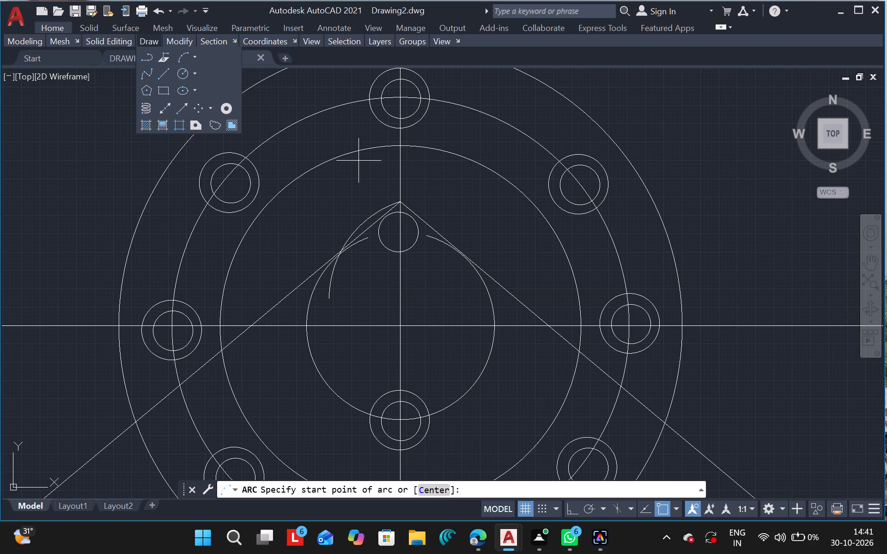
left_click_drag(403, 199, 494, 247)
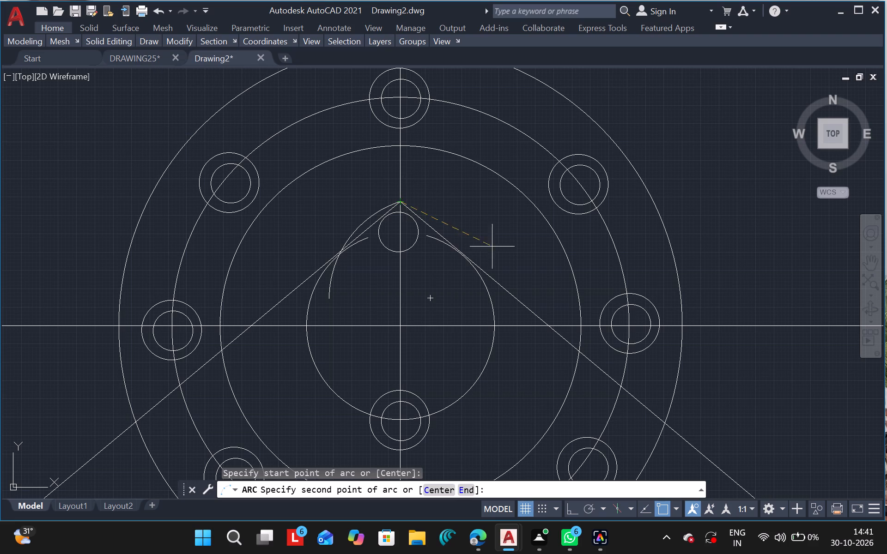
left_click_drag(494, 247, 512, 258)
left_click(479, 268)
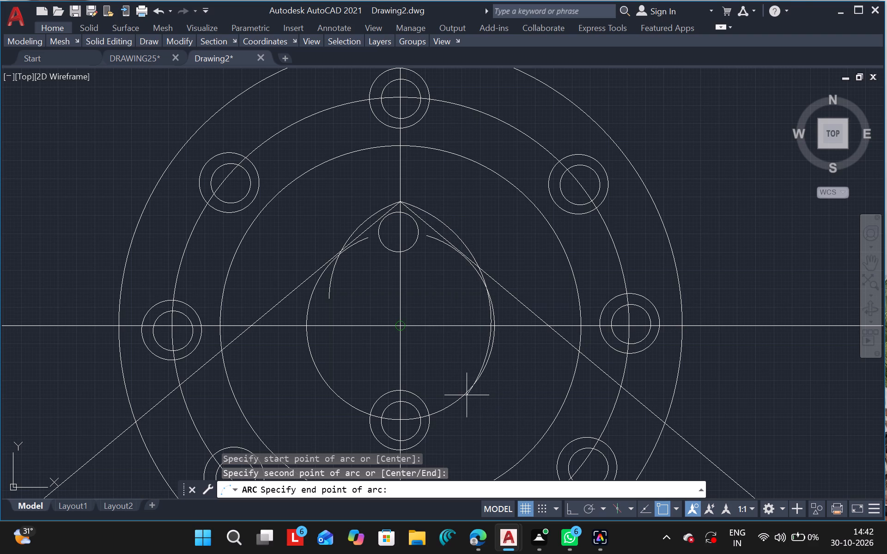
left_click(474, 405)
key("Escape")
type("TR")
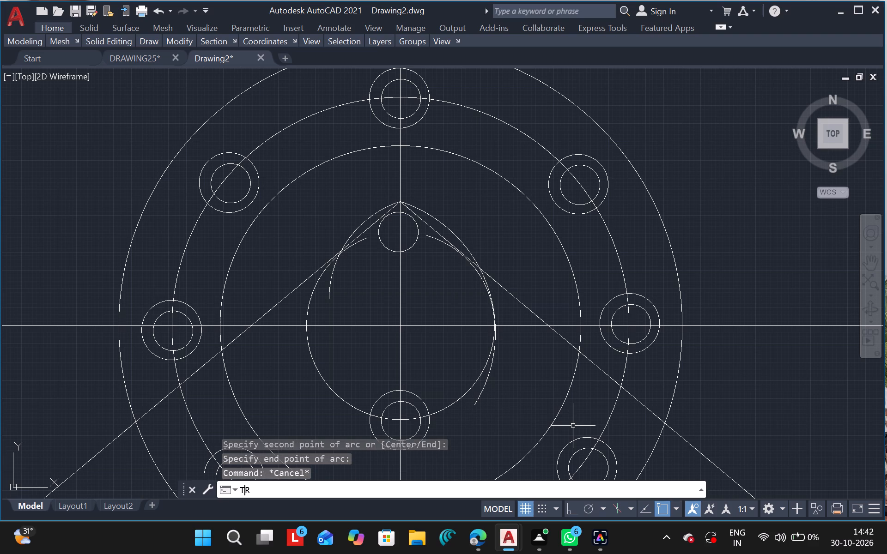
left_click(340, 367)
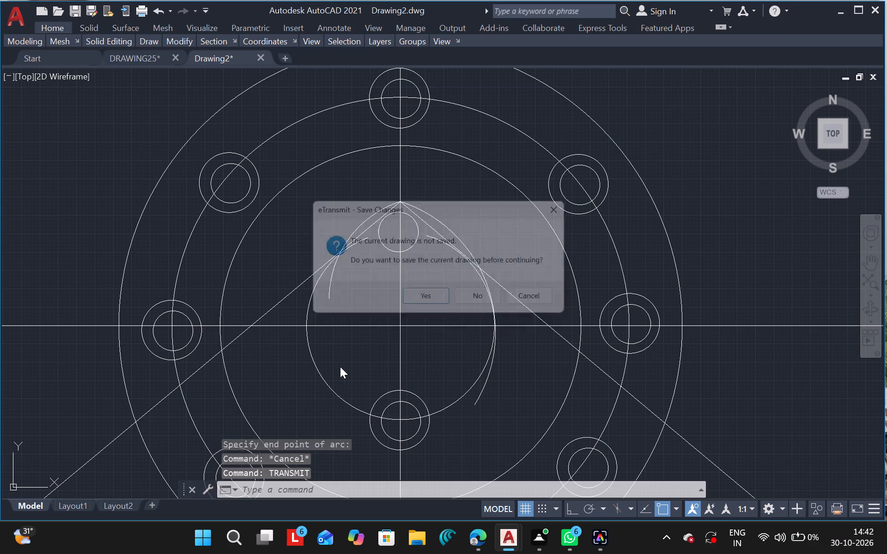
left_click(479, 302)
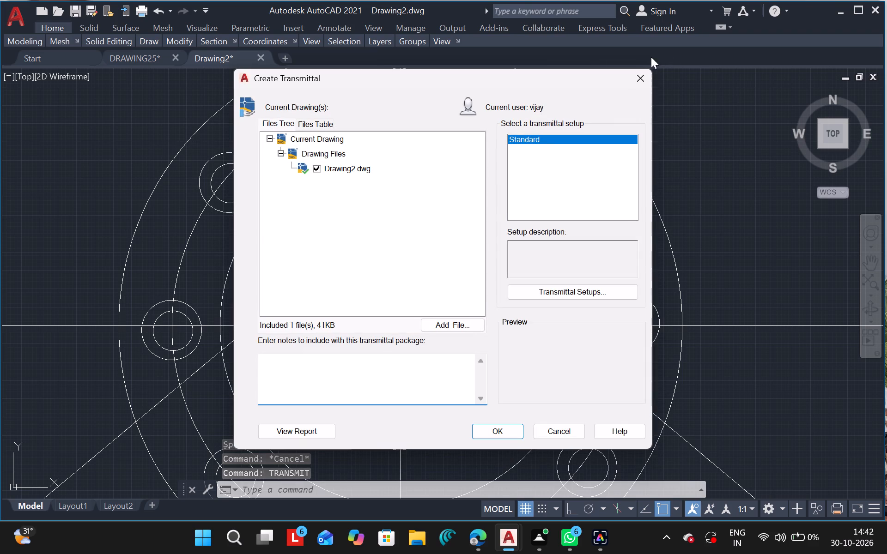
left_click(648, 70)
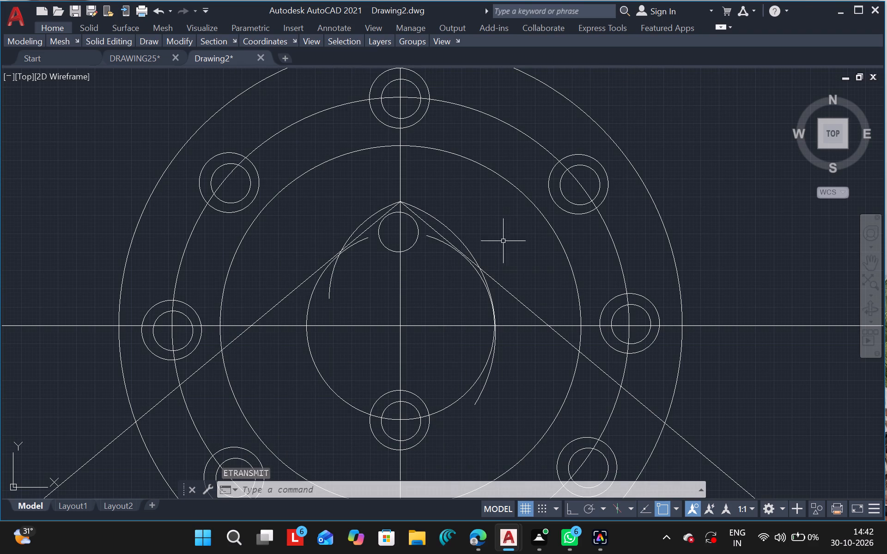
Trim the right arc back to its crossing with the right slanted line, and trim that line between the apex and the crossing.
type("TR")
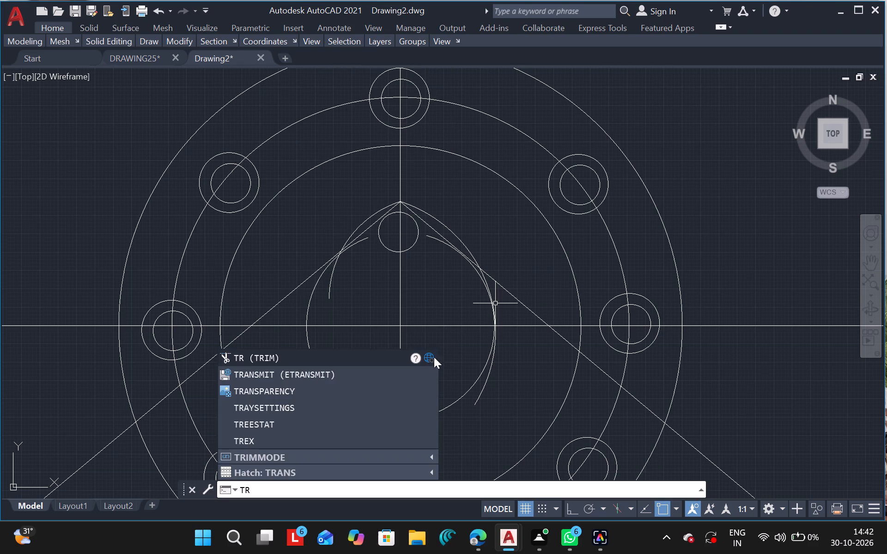
left_click(330, 360)
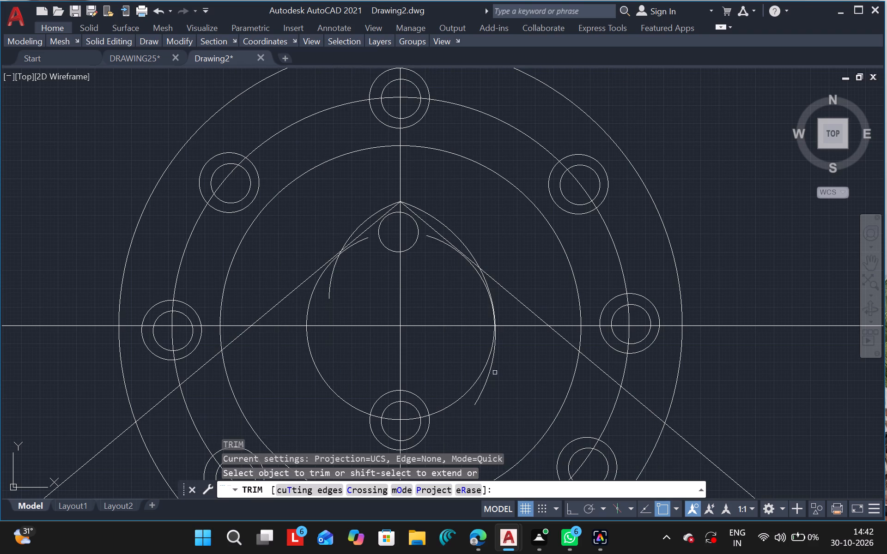
left_click(481, 387)
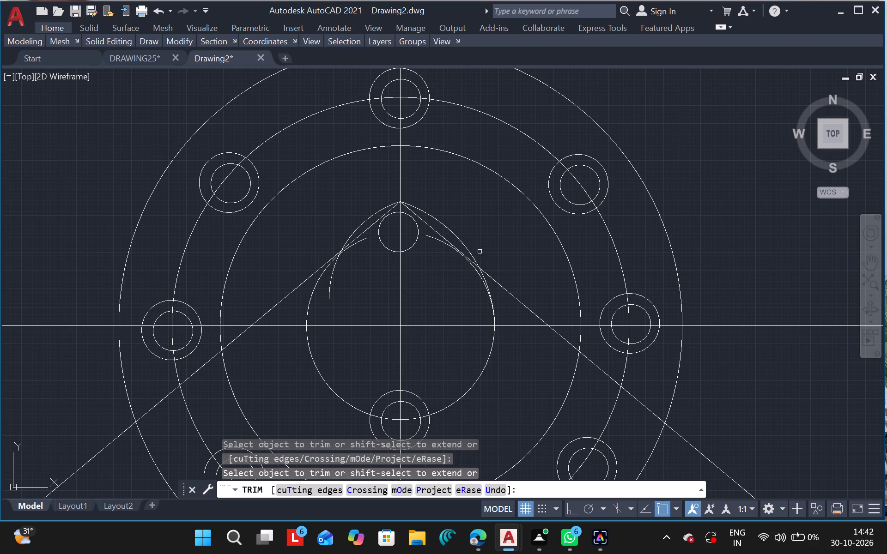
left_click(484, 273)
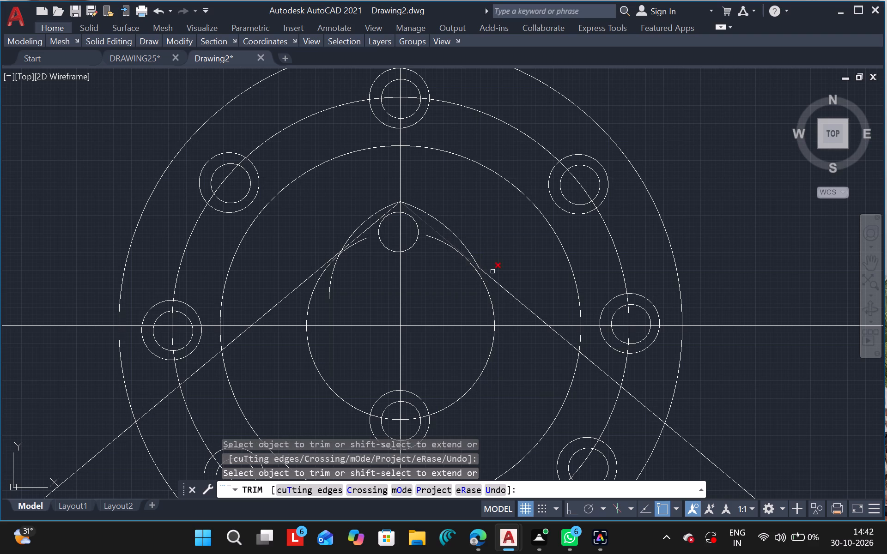
left_click(433, 232)
Trim away the left slanted line above the horizontal centreline and the central circle's remaining upper arcs on both sides.
left_click_drag(364, 232, 359, 245)
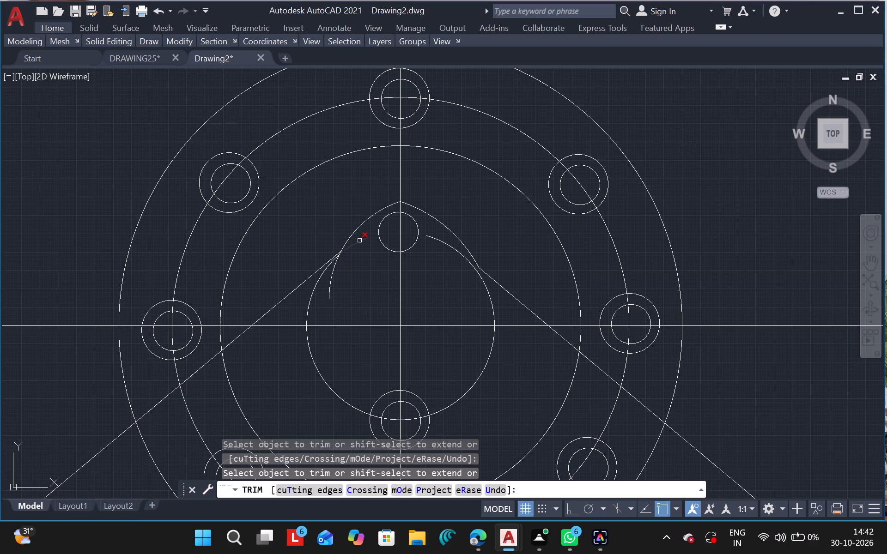
left_click(359, 241)
left_click_drag(436, 237, 329, 282)
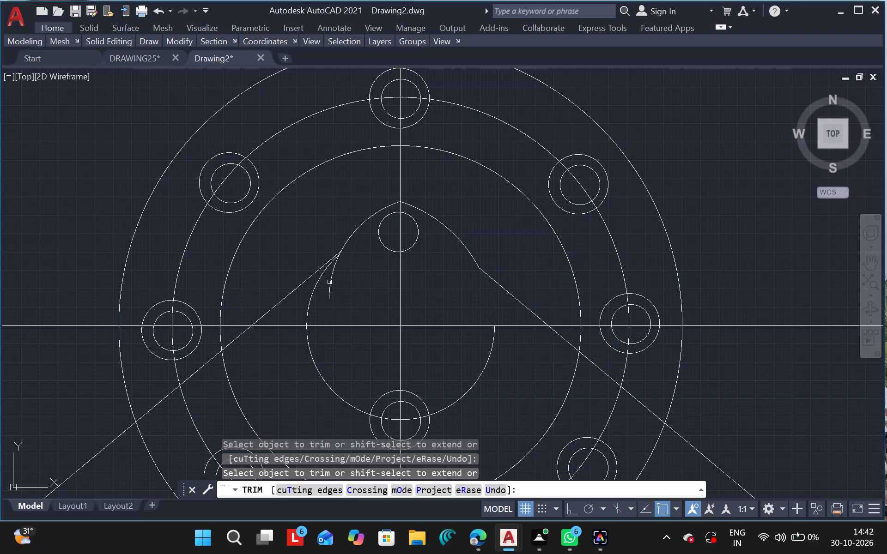
left_click_drag(329, 282, 319, 272)
left_click(319, 272)
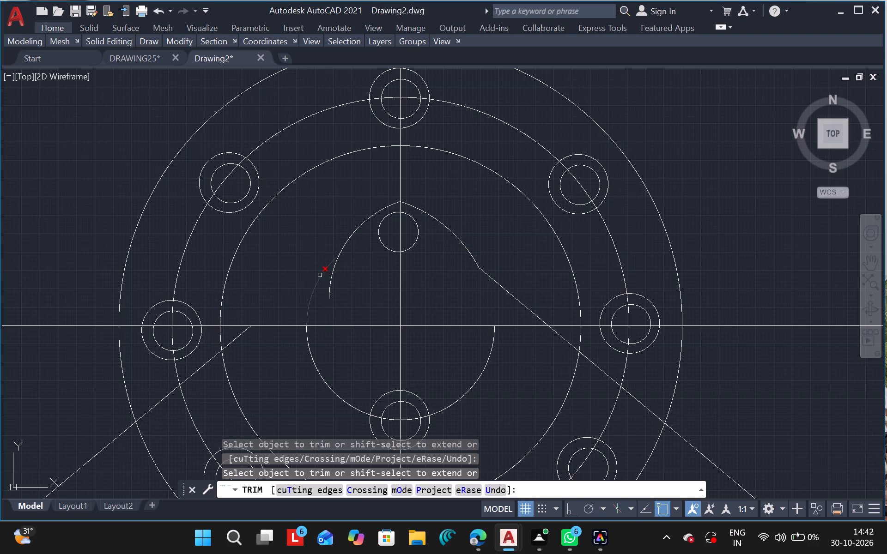
left_click(319, 280)
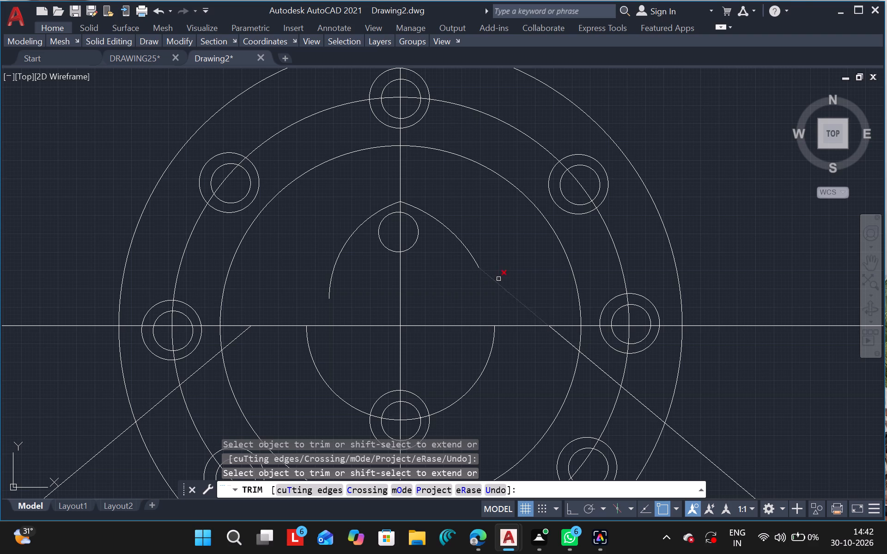
Trim the right slanted line from the right arc's end down to its crossing with the large inner circle.
left_click(494, 279)
left_click(564, 336)
key("Escape")
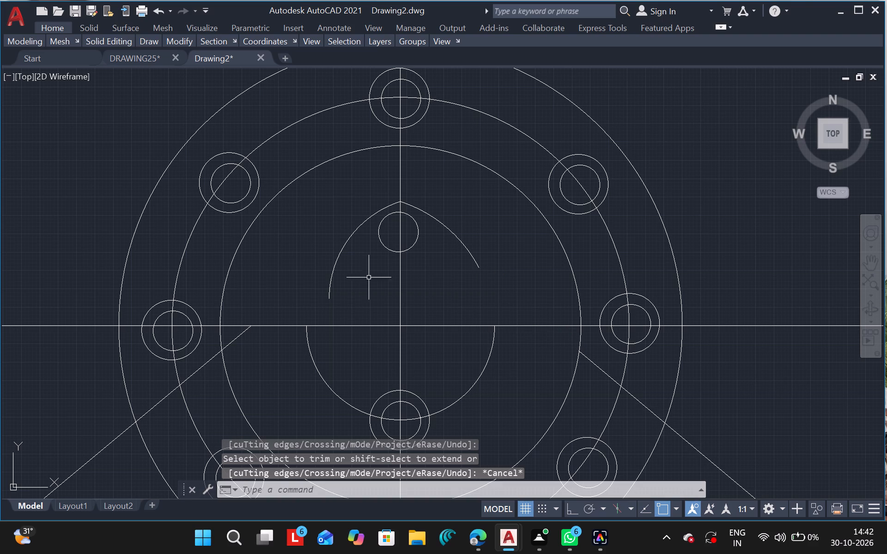
Move the two arcs meeting at the apex together slightly upward along the vertical centreline.
left_click(458, 240)
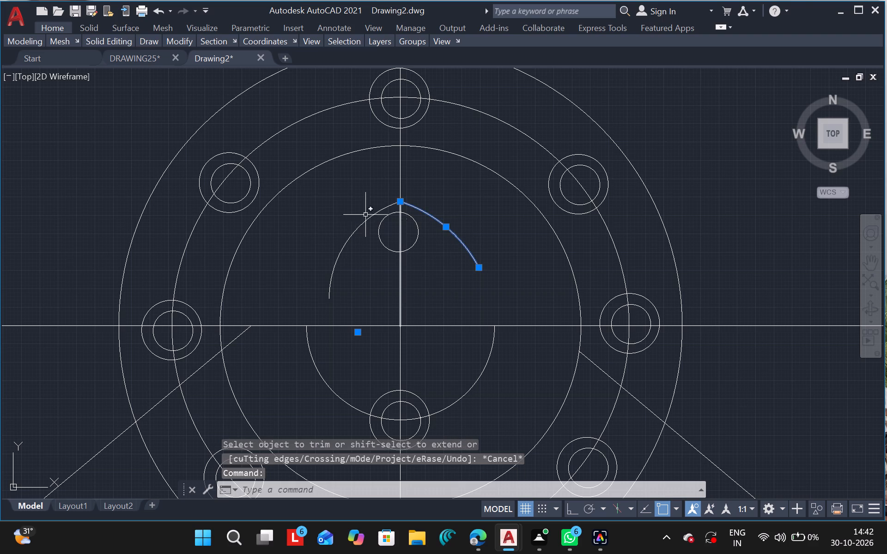
left_click_drag(351, 233, 482, 403)
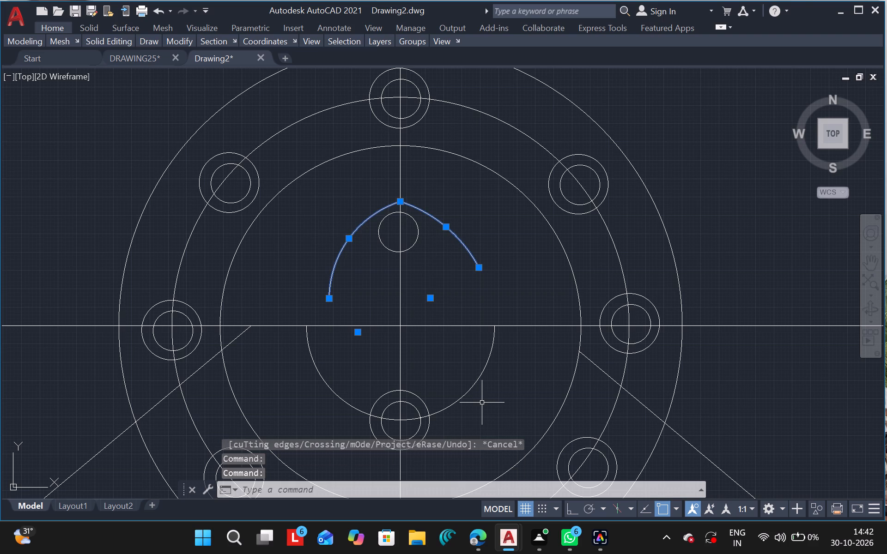
type("MO")
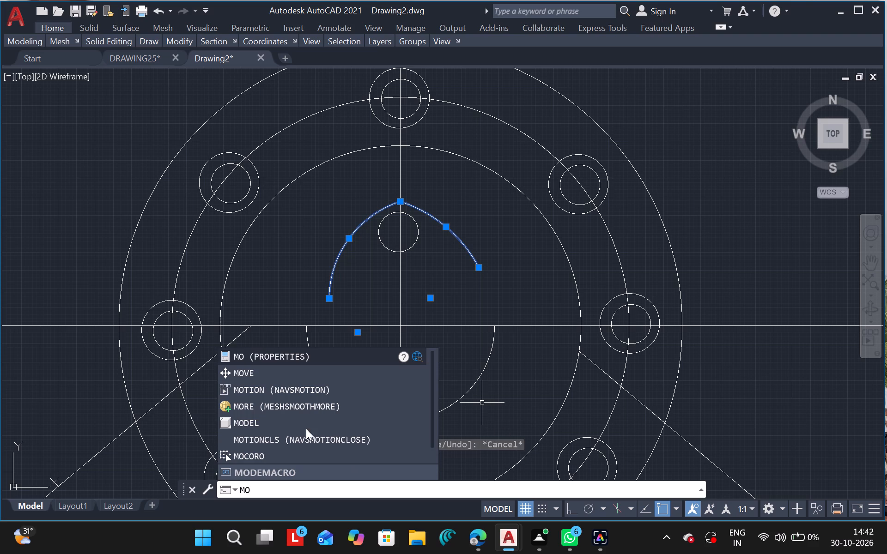
left_click(247, 374)
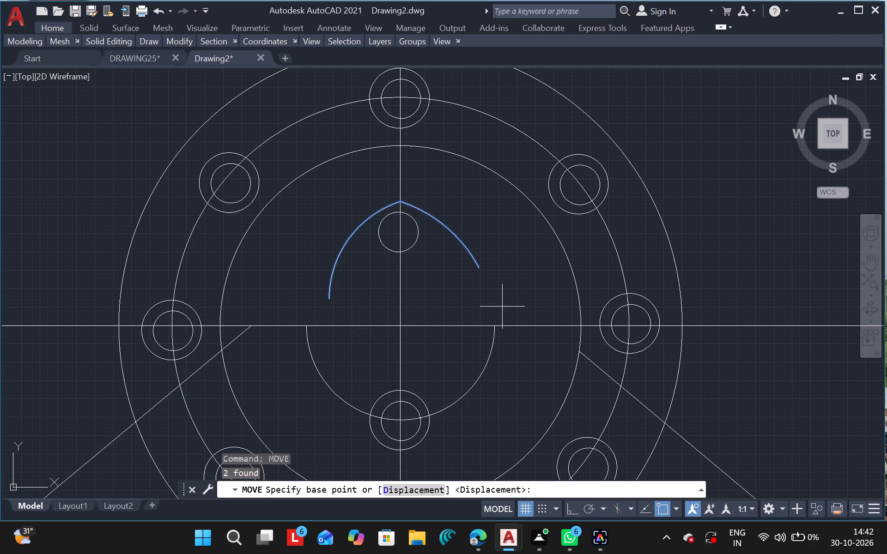
left_click_drag(502, 307, 501, 300)
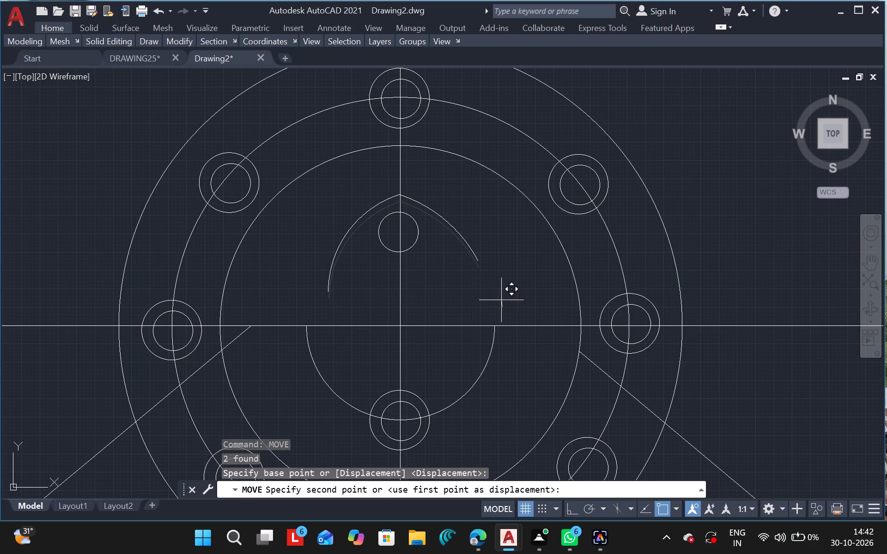
left_click_drag(501, 300, 502, 301)
left_click(502, 301)
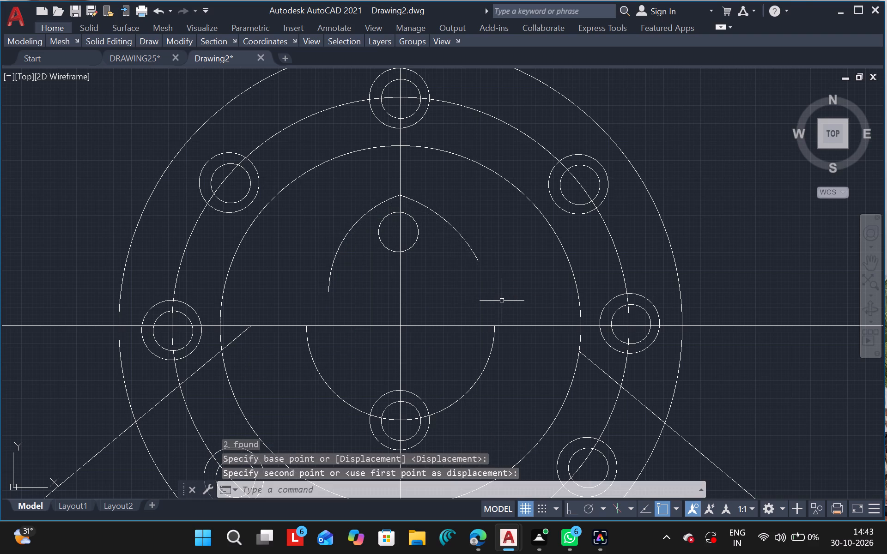
key("Escape")
Delete the right arc running down from the apex.
left_click(467, 246)
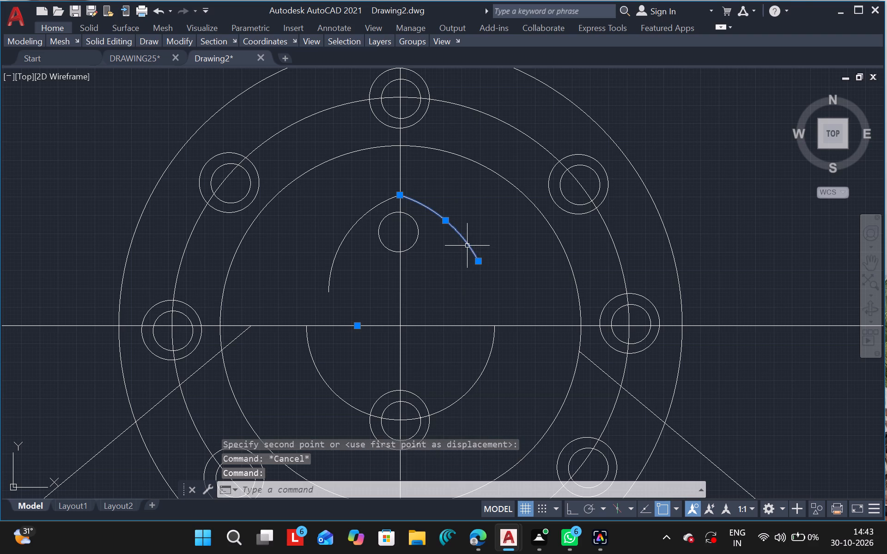
key("Delete")
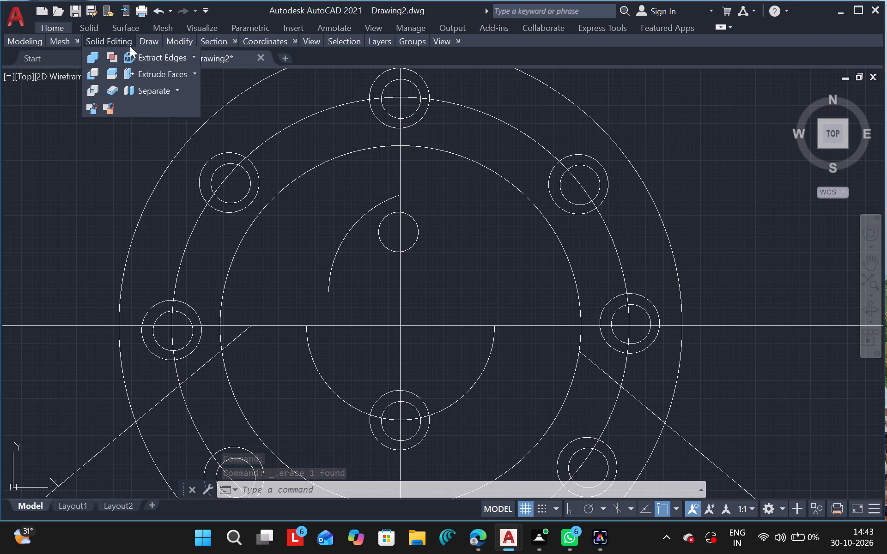
Draw a nearly horizontal line from the left arc's lower end across the vertical centreline to just above the lower semicircle's right end.
left_click(151, 45)
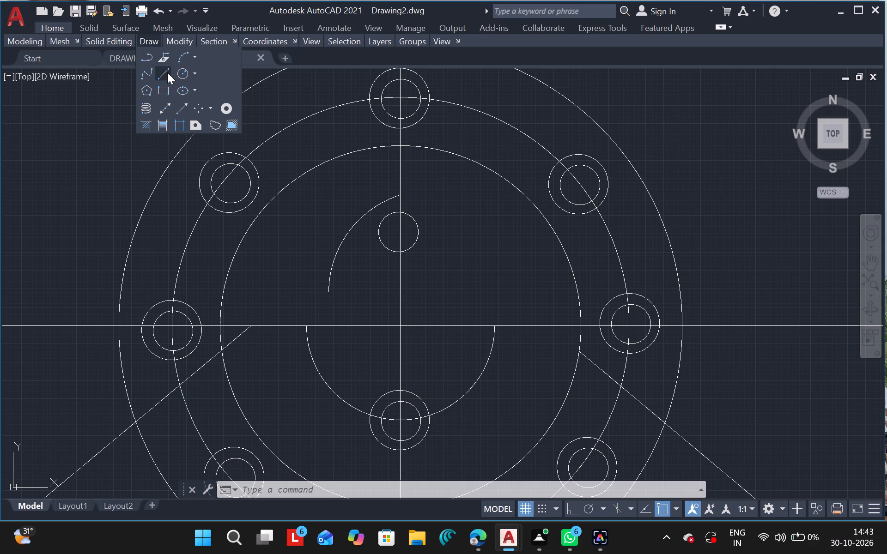
left_click(167, 72)
left_click_drag(329, 290, 481, 289)
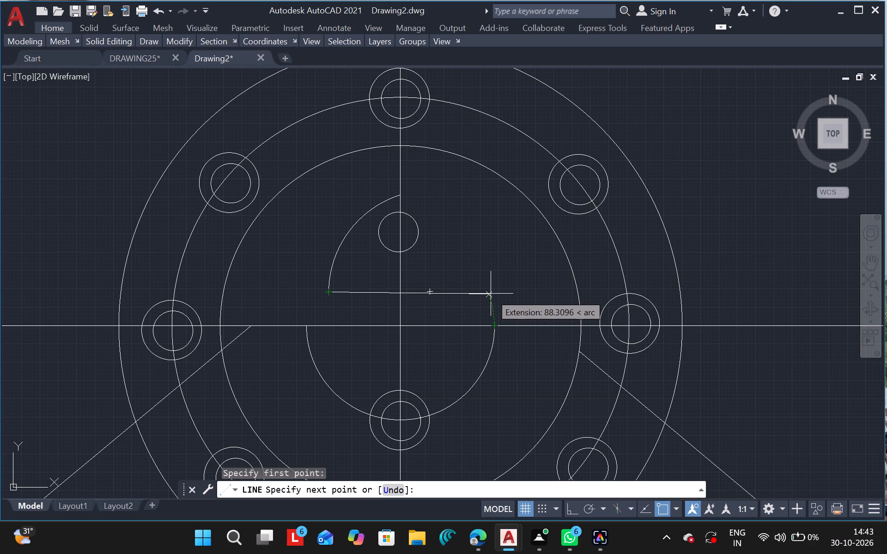
left_click(491, 294)
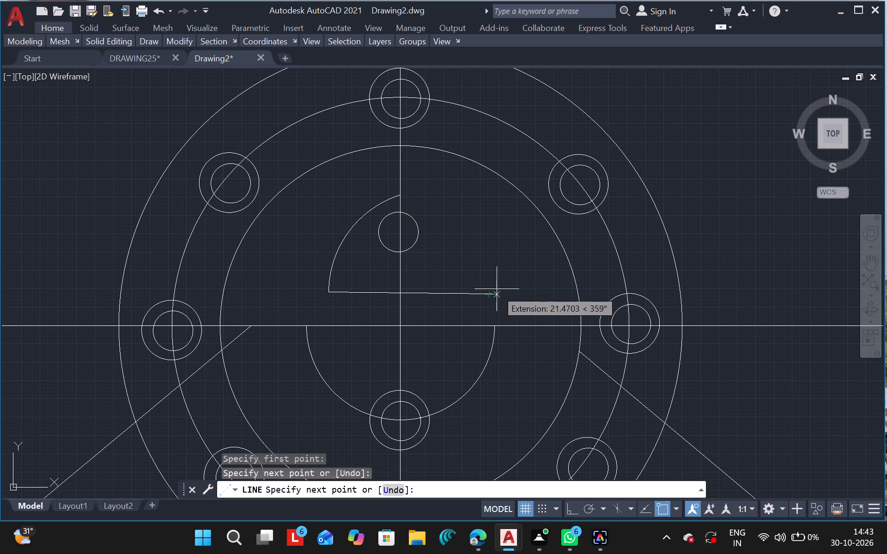
key("Escape")
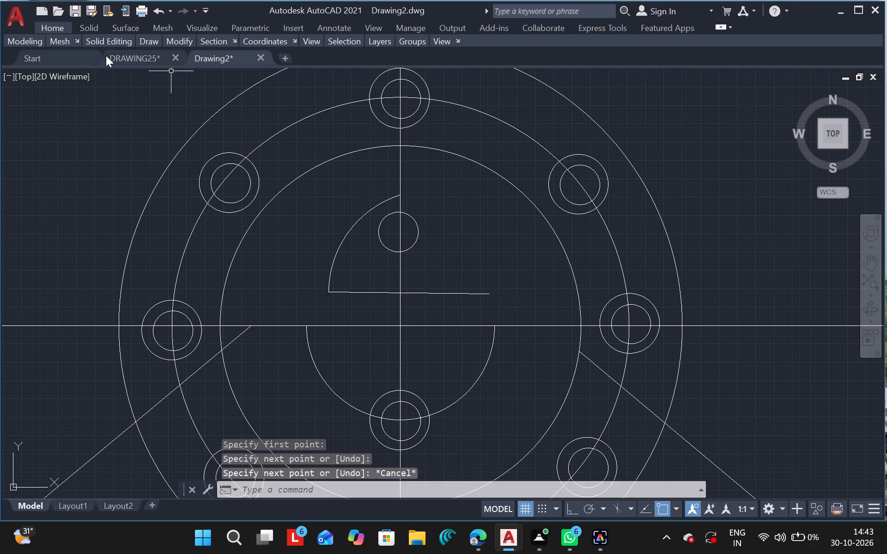
Draw a three-point arc from the apex through the nearly horizontal line's right end, ending inside the lower semicircle.
left_click(152, 40)
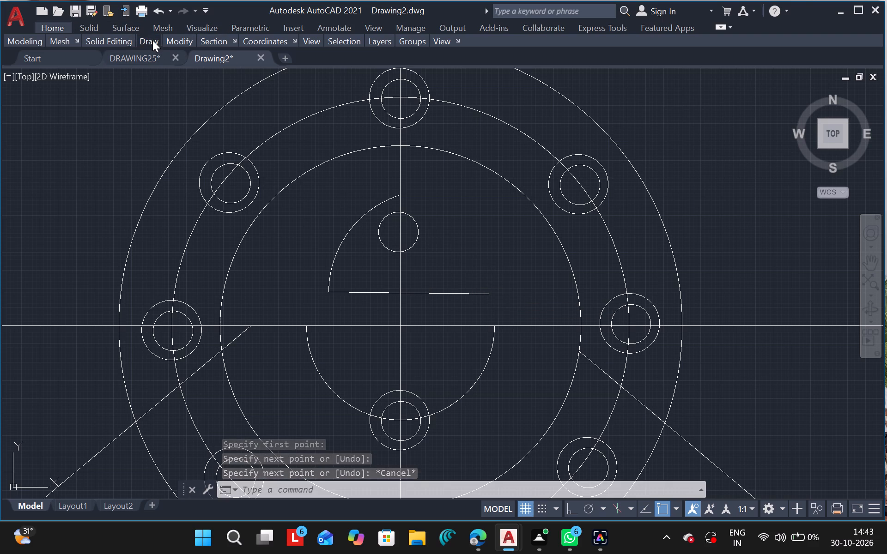
left_click(176, 58)
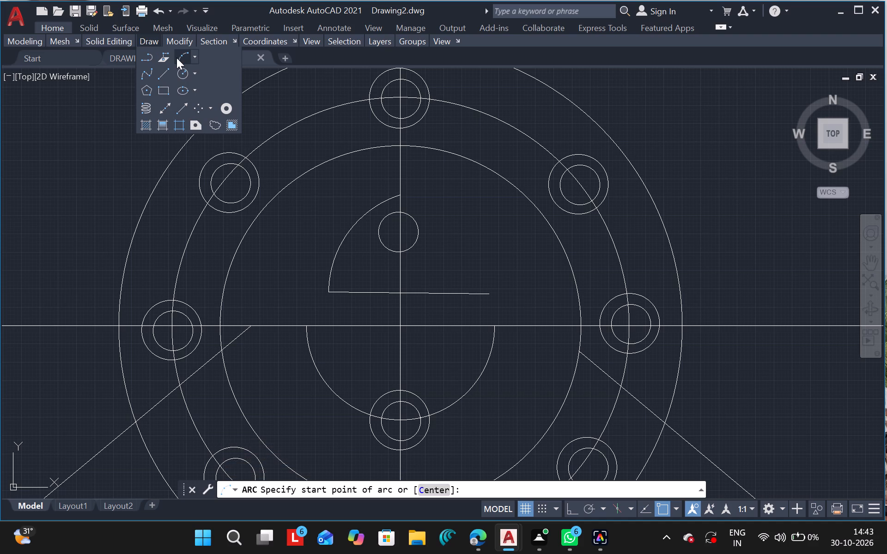
left_click_drag(399, 199, 484, 277)
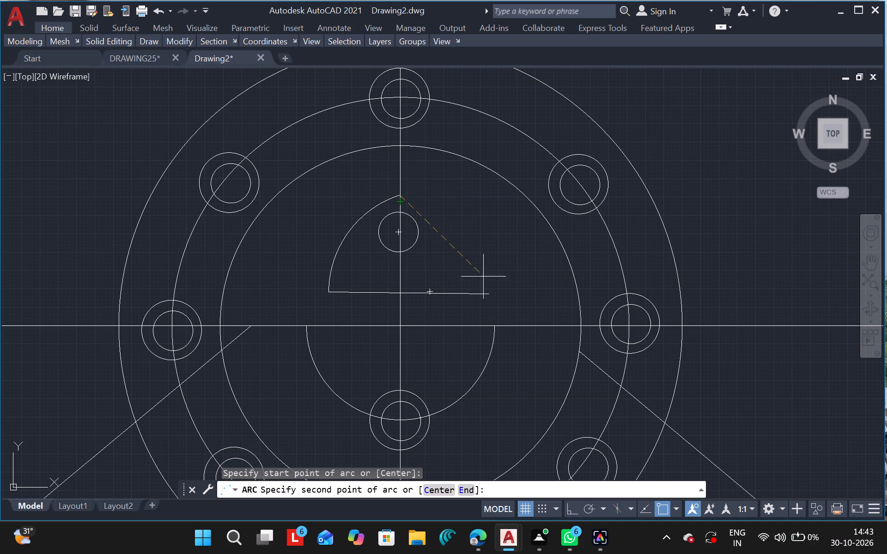
left_click_drag(484, 277, 489, 292)
left_click(489, 292)
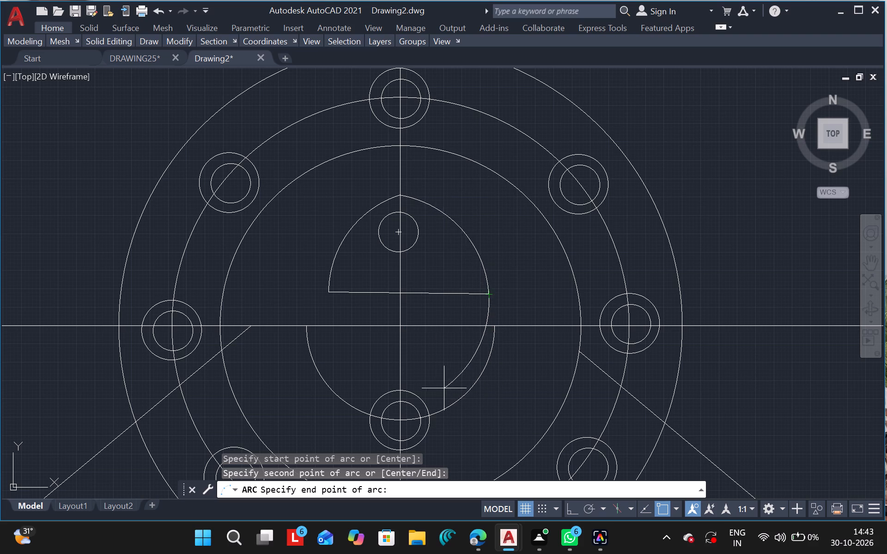
left_click(440, 381)
key("Escape")
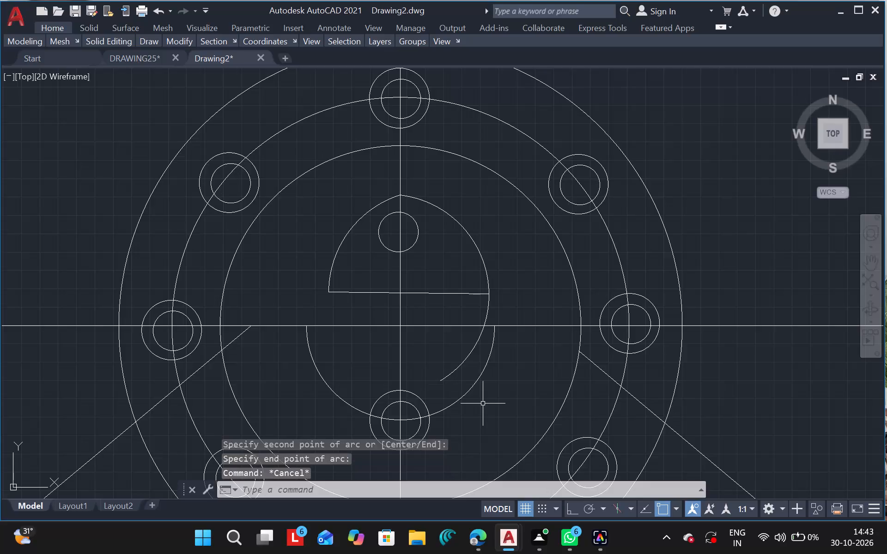
Trim the new right arc below the nearly horizontal line so that it ends at the line's right end.
type("TR")
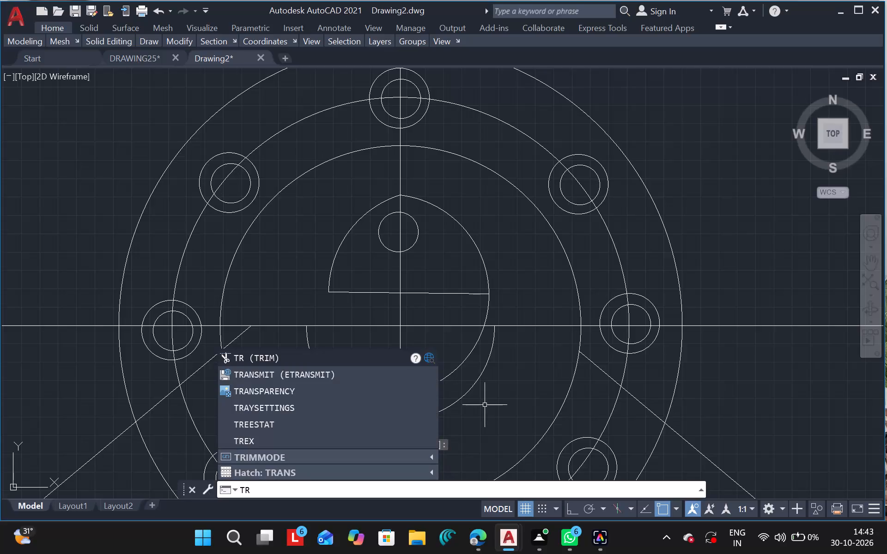
left_click(296, 362)
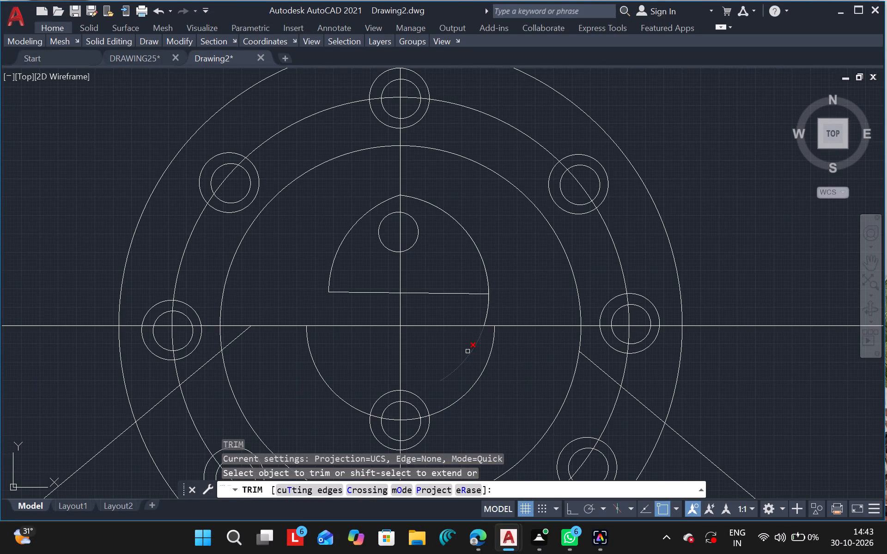
left_click_drag(468, 351, 483, 327)
left_click_drag(483, 327, 493, 286)
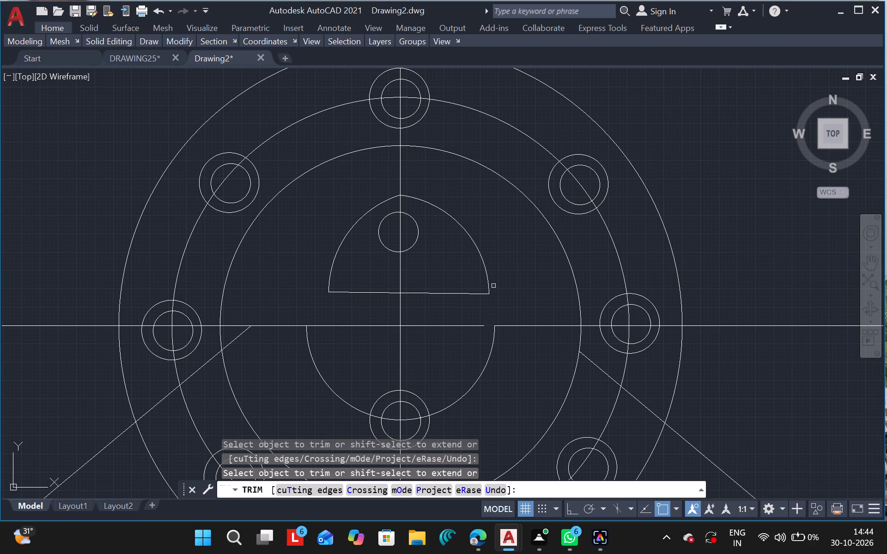
left_click_drag(493, 286, 471, 355)
key("ctrl+z")
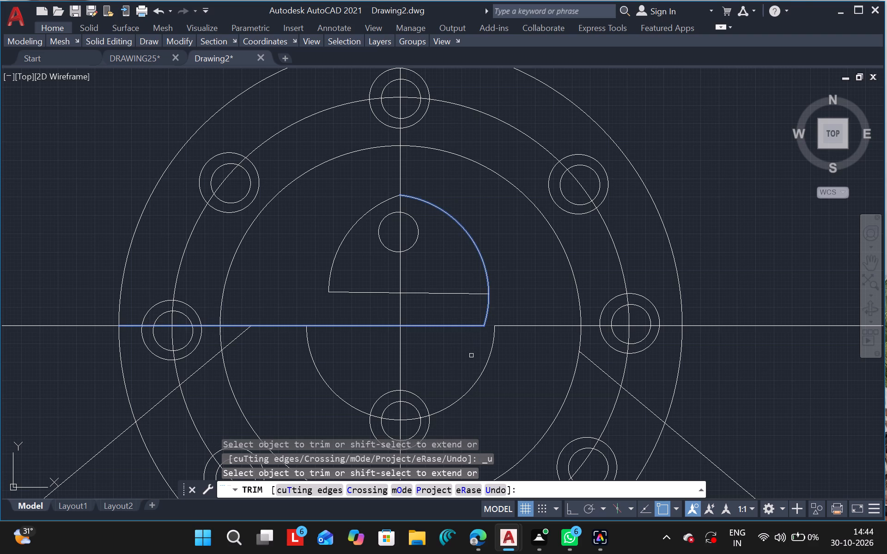
left_click(487, 304)
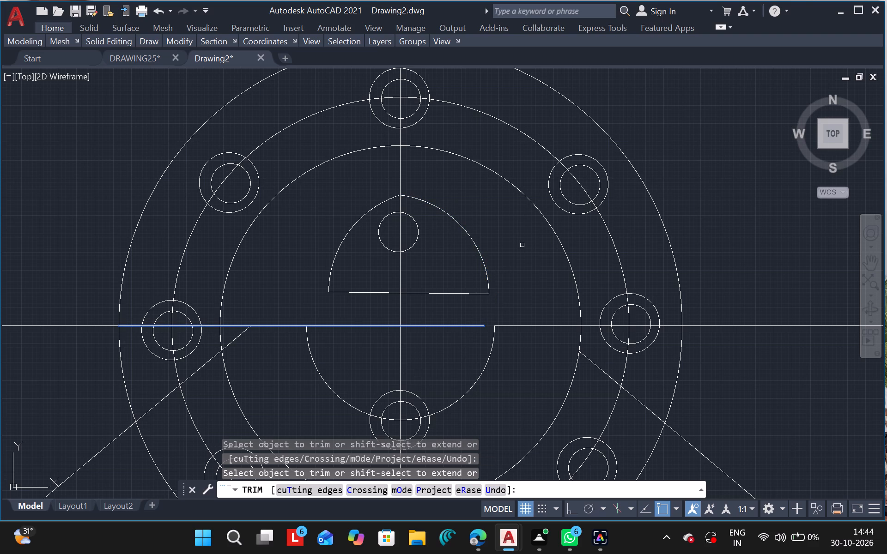
key("Escape")
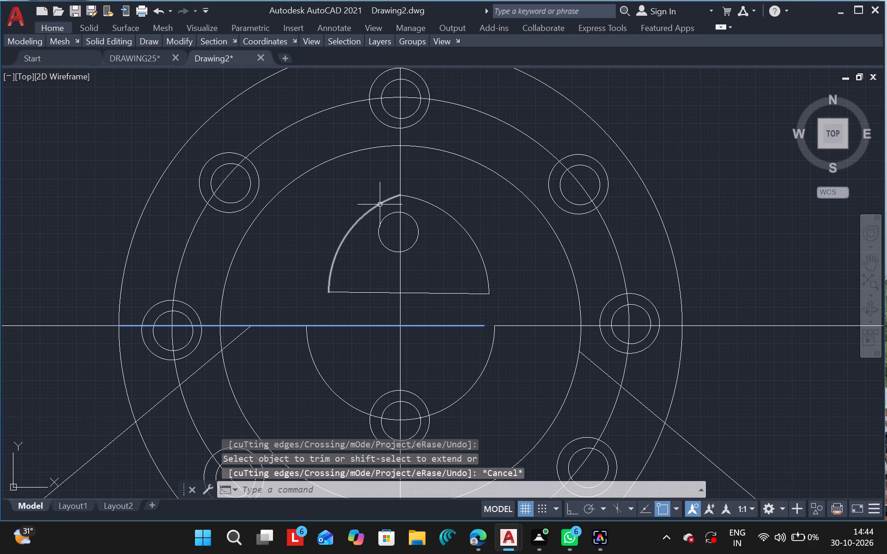
Delete the left arc between the apex and the nearly horizontal line.
left_click(380, 205)
key("Delete")
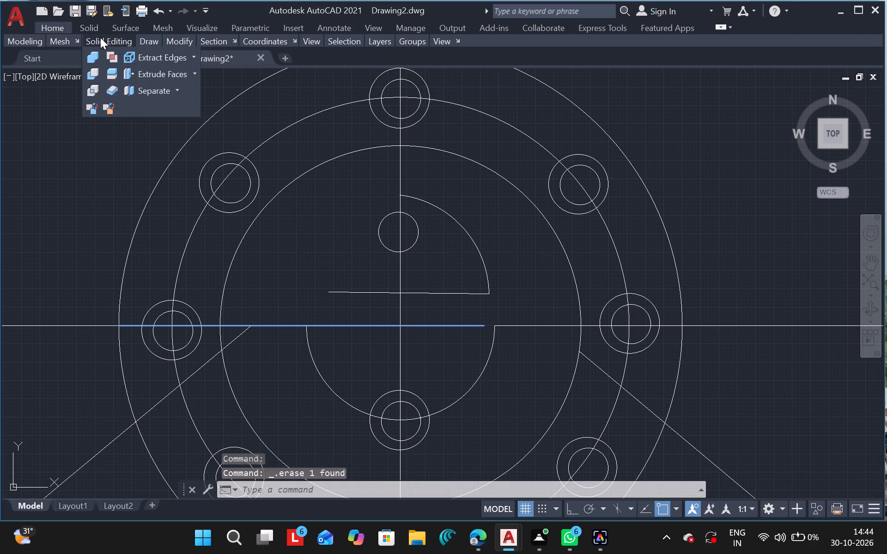
Draw a three-point arc from the apex through the nearly horizontal line's left end, ending inside the lower semicircle near the vertical centreline.
left_click(140, 40)
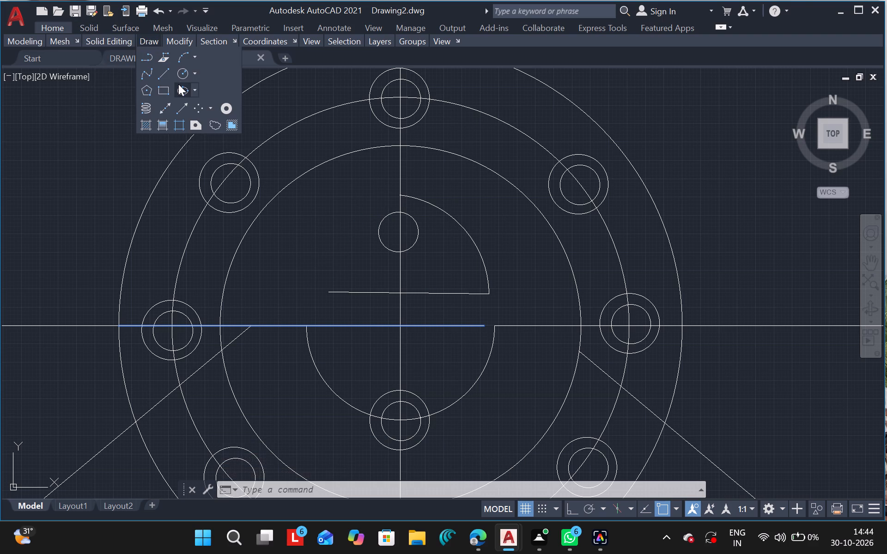
left_click(183, 55)
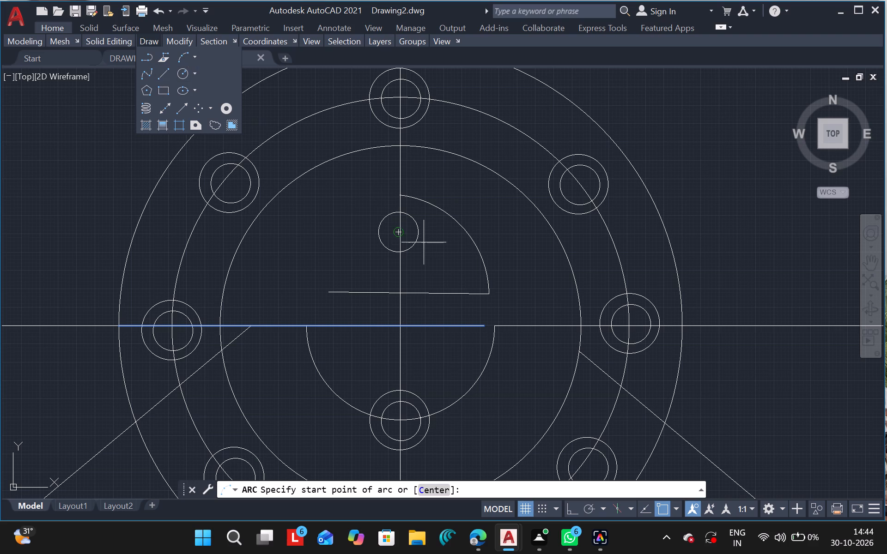
left_click_drag(399, 191, 326, 293)
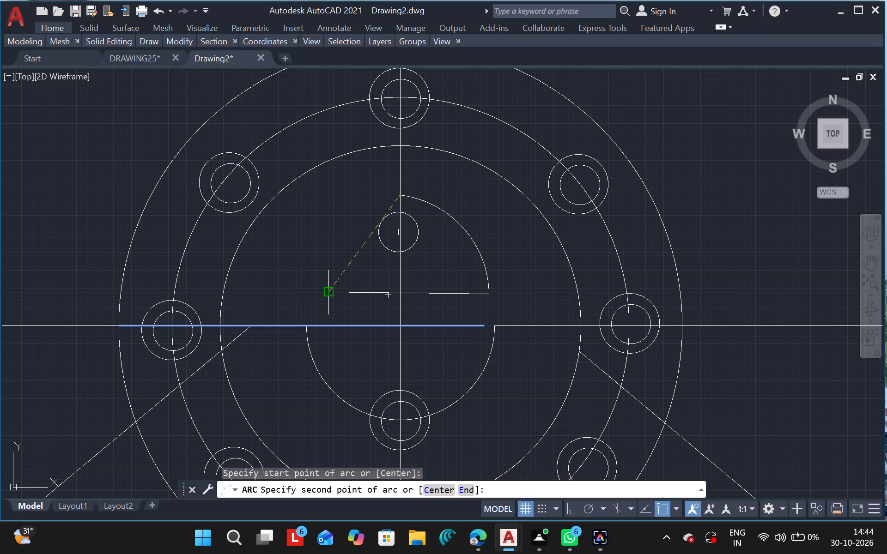
left_click_drag(327, 292, 439, 305)
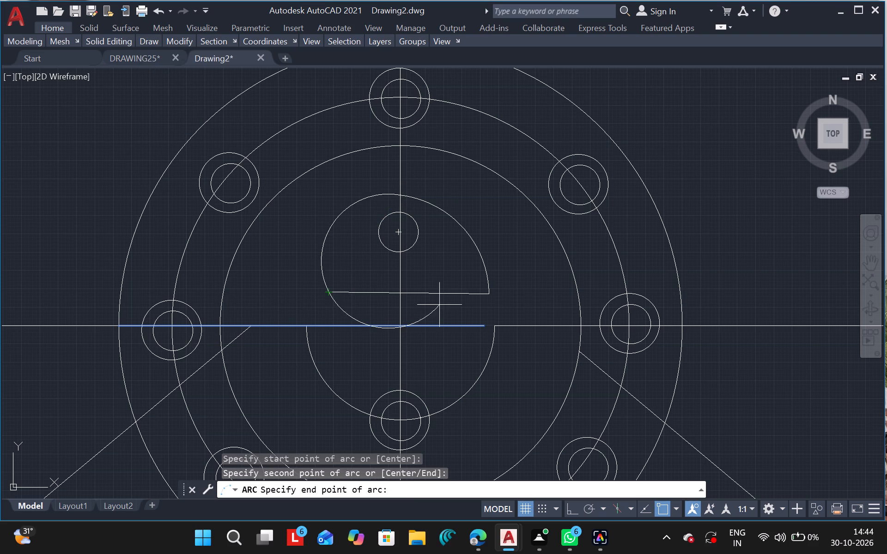
left_click_drag(439, 305, 445, 308)
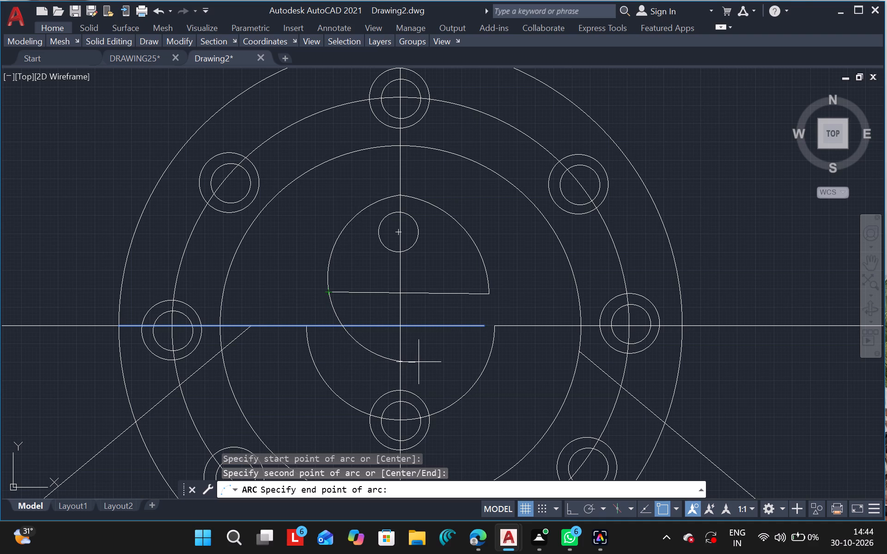
left_click(389, 361)
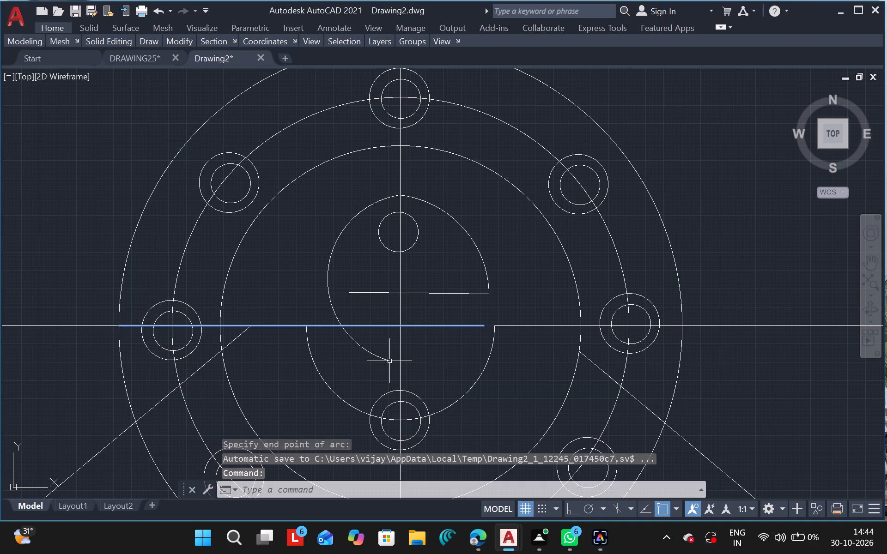
key("Escape")
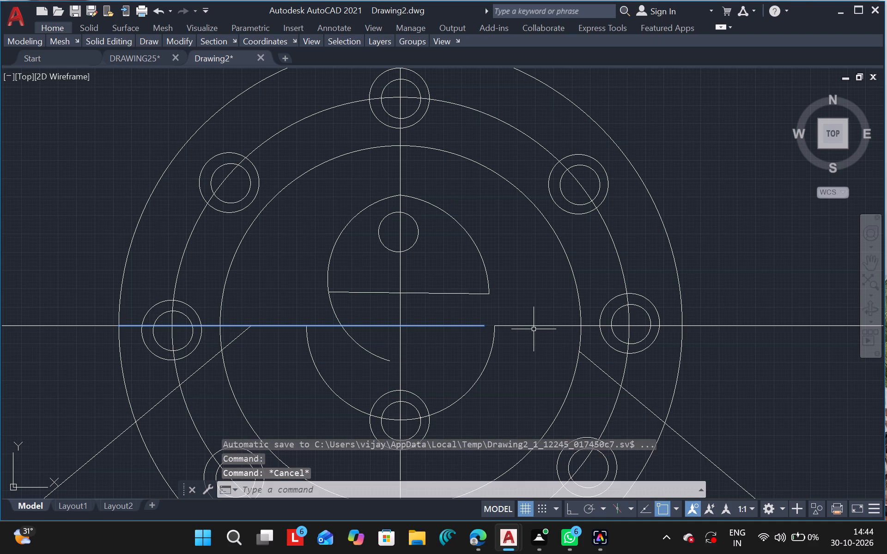
Trim away the nearly horizontal line and the left arc's whole portion below it, including the piece inside the lower semicircle.
type("TR")
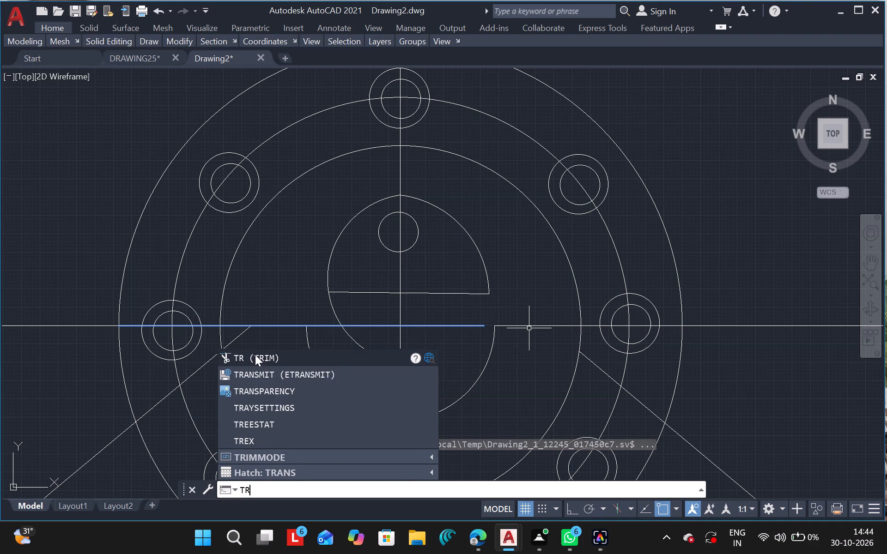
left_click(256, 355)
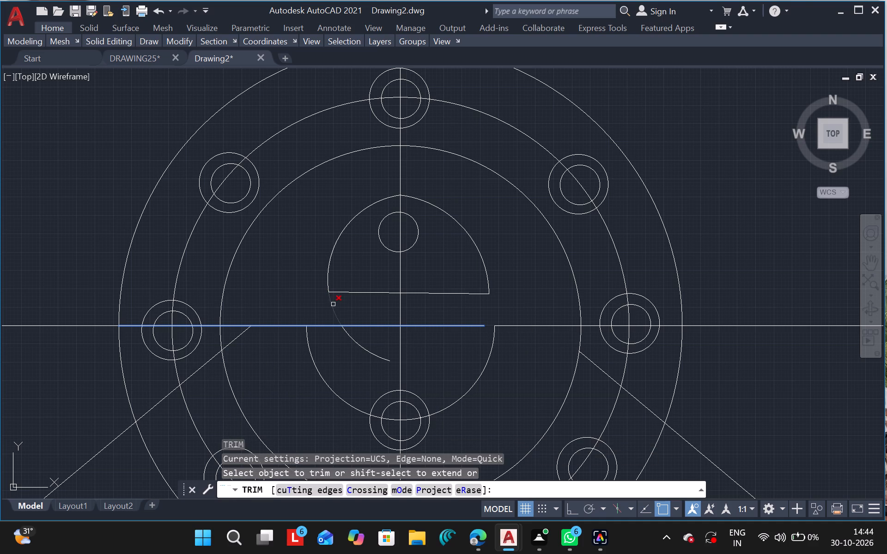
left_click(328, 304)
left_click(340, 303)
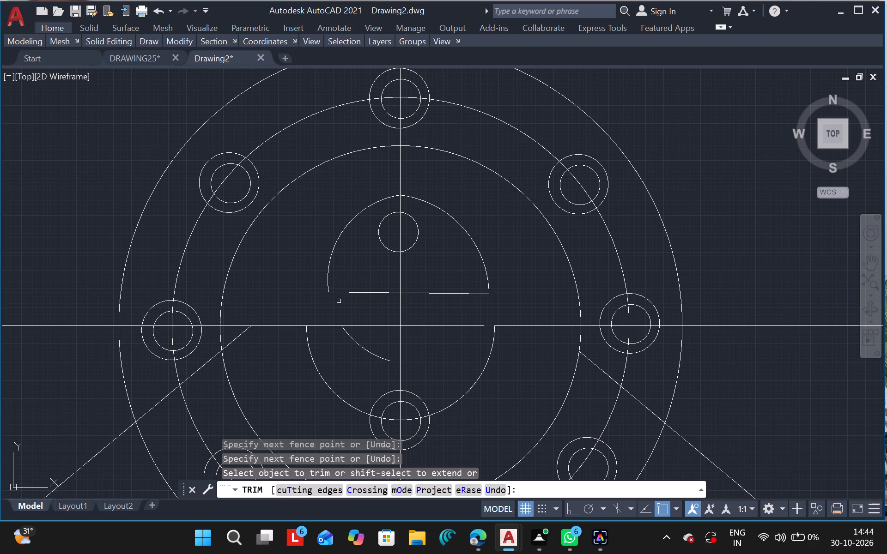
left_click_drag(334, 291, 426, 295)
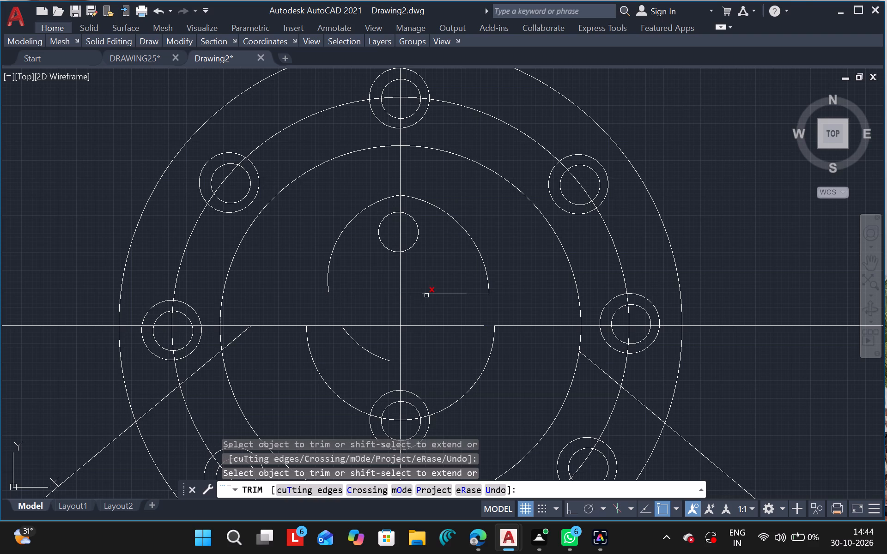
left_click_drag(426, 295, 425, 295)
left_click(425, 295)
left_click(367, 347)
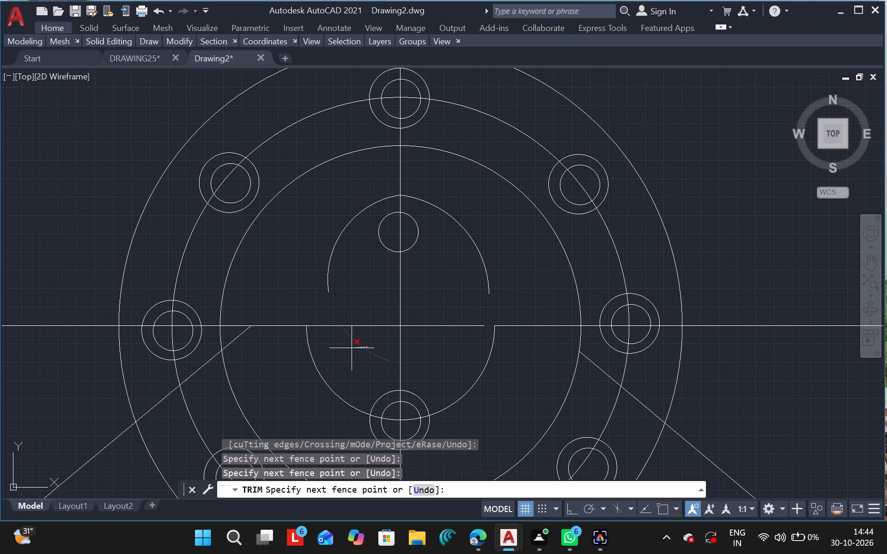
left_click_drag(365, 346, 354, 346)
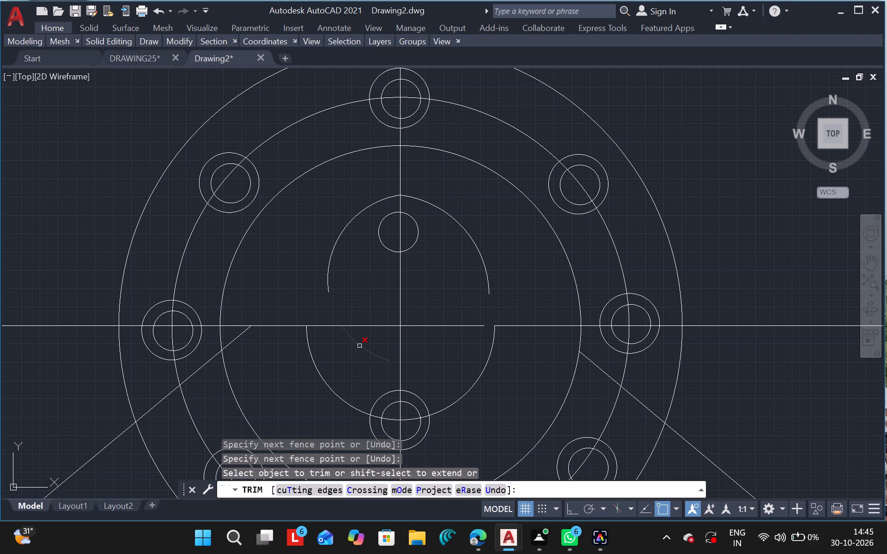
left_click(359, 346)
scroll(451, 275, "down", 1, "ctrl")
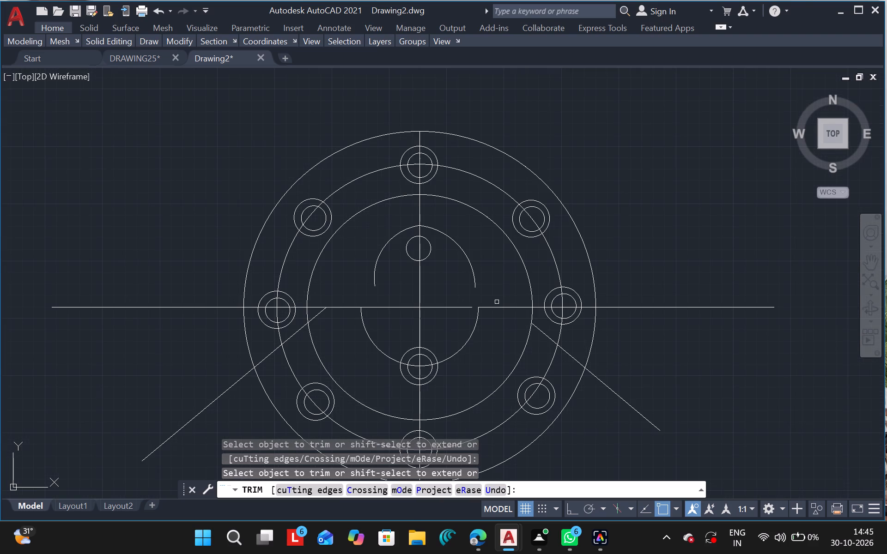
key("Escape")
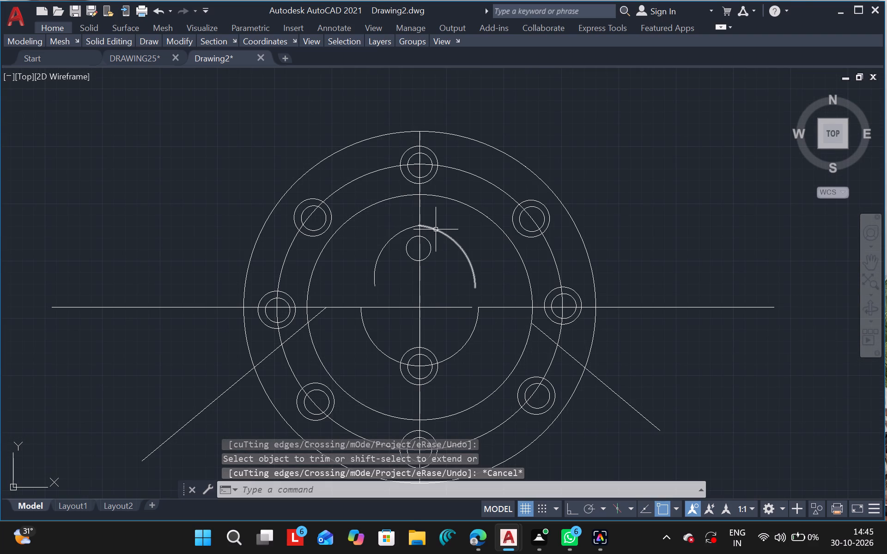
Delete the two remaining upper arcs that meet at the apex on the vertical centreline.
left_click(436, 229)
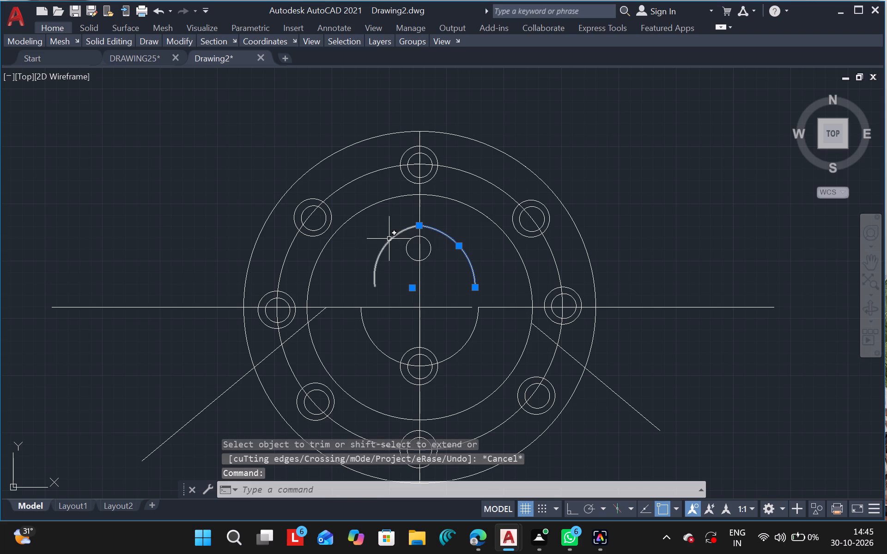
left_click(389, 239)
key("Delete")
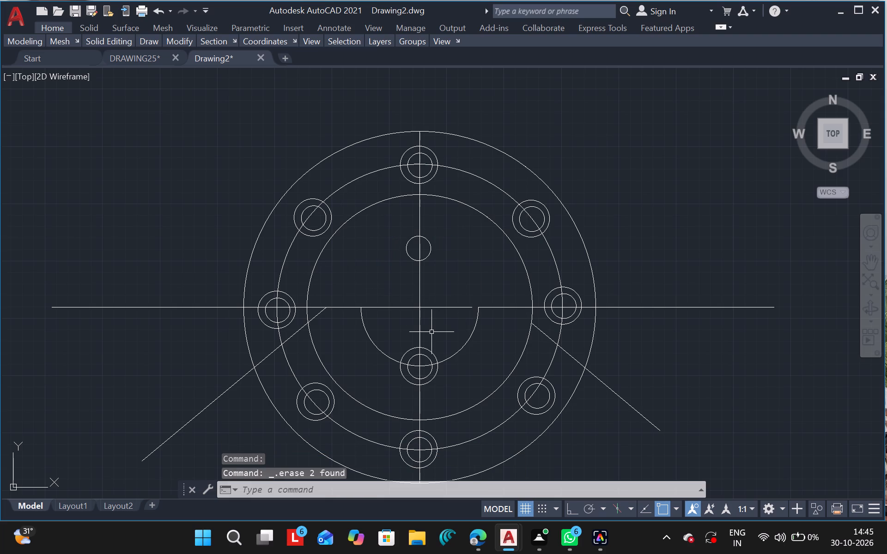
Extend the horizontal base line to the right end of the lower semicircle, closing the gap.
type("EX")
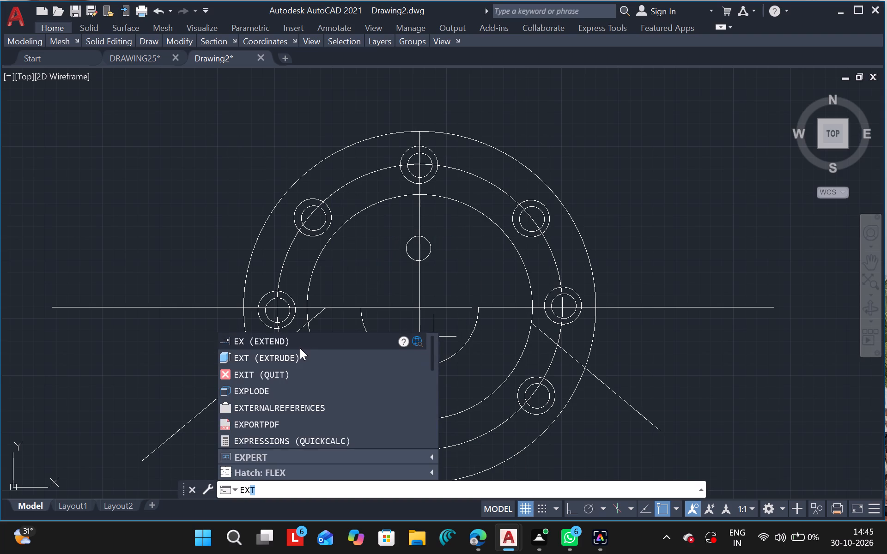
left_click(300, 348)
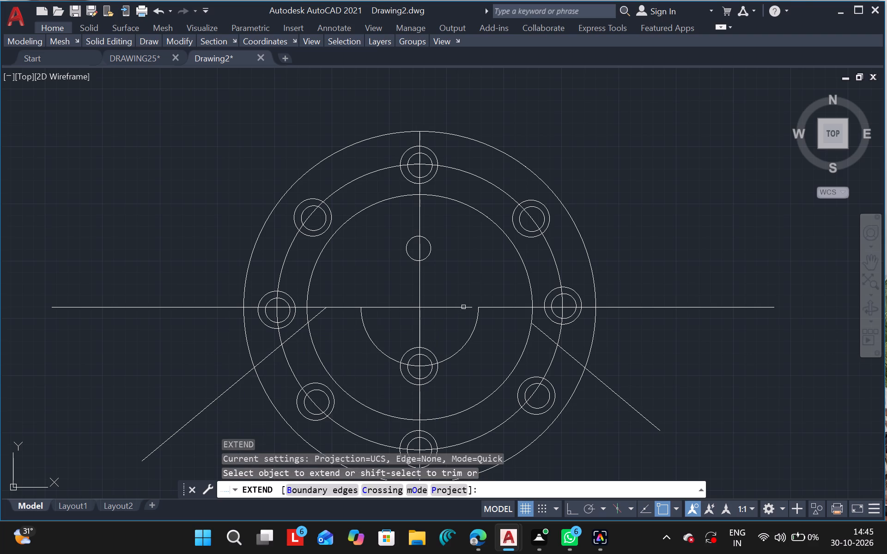
left_click_drag(467, 307, 500, 267)
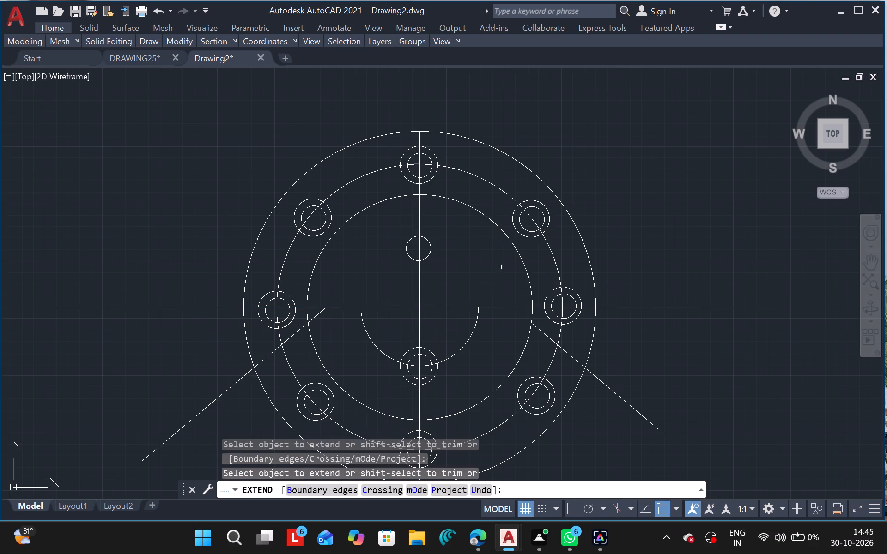
left_click_drag(500, 267, 371, 337)
key("Escape")
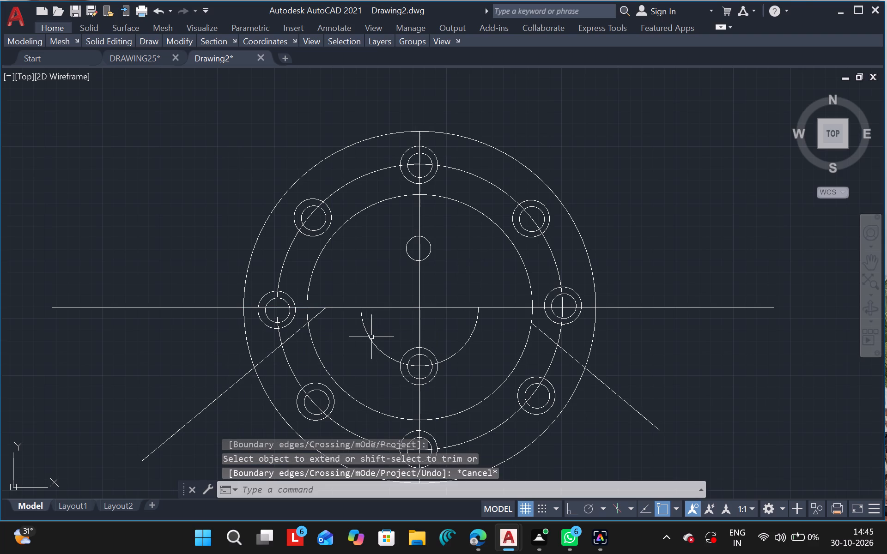
left_click_drag(371, 337, 362, 297)
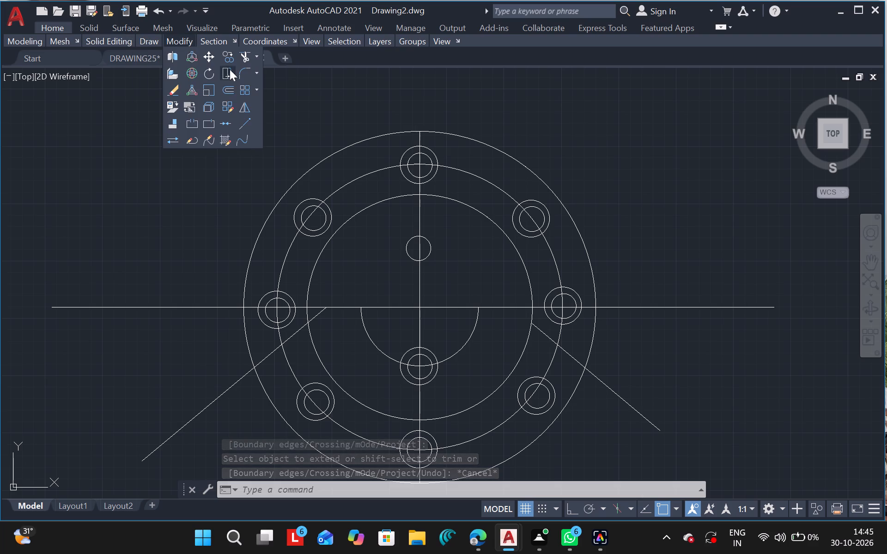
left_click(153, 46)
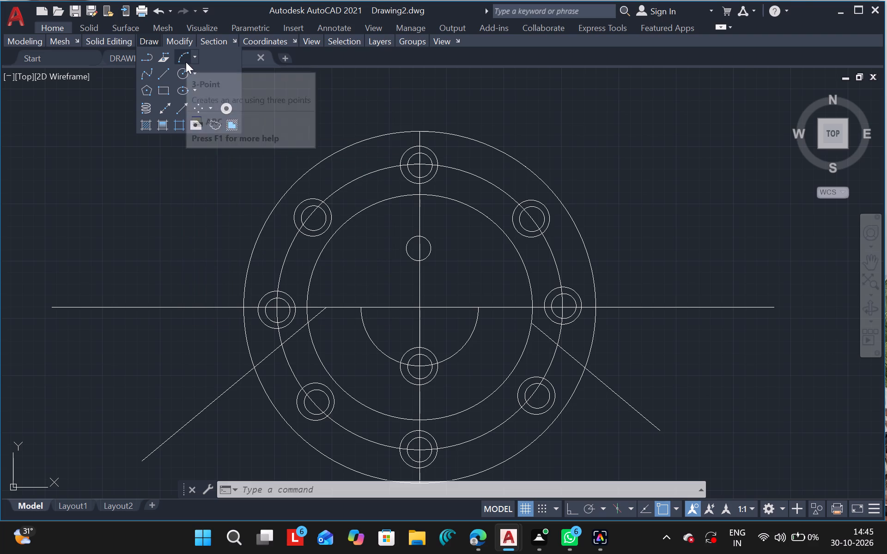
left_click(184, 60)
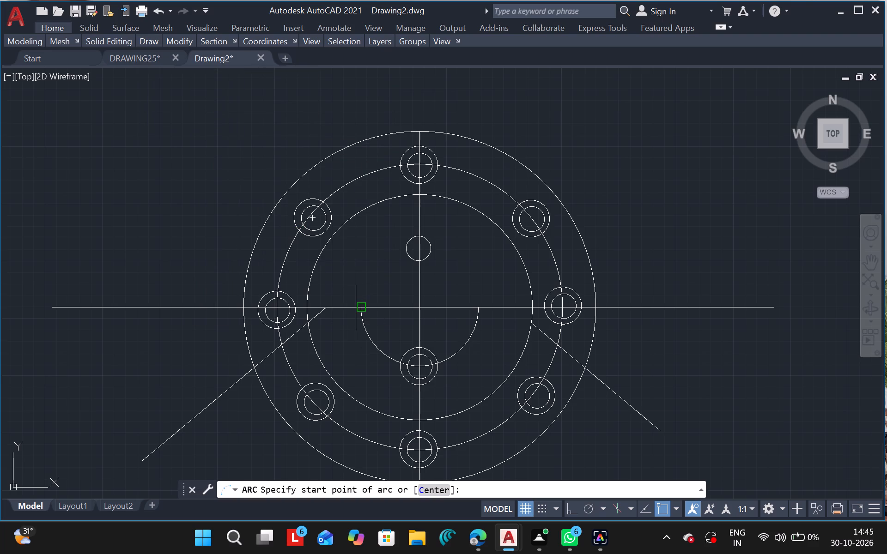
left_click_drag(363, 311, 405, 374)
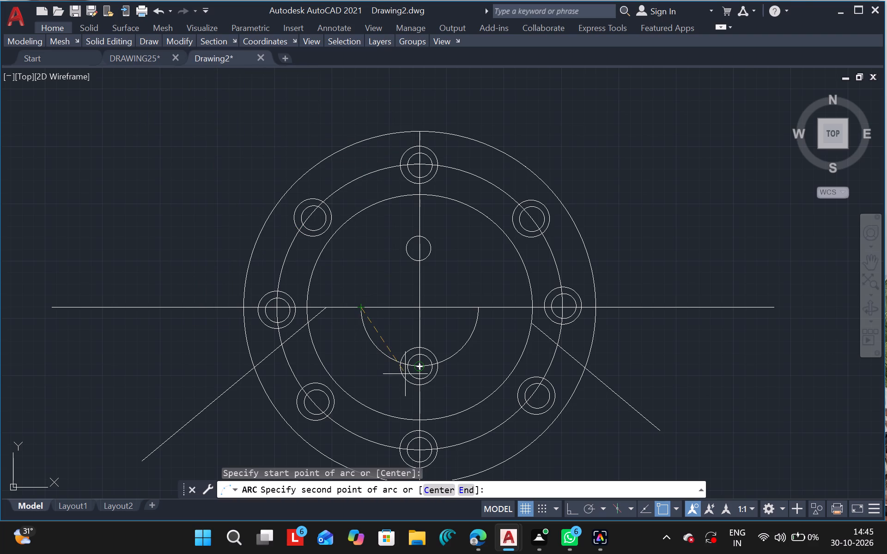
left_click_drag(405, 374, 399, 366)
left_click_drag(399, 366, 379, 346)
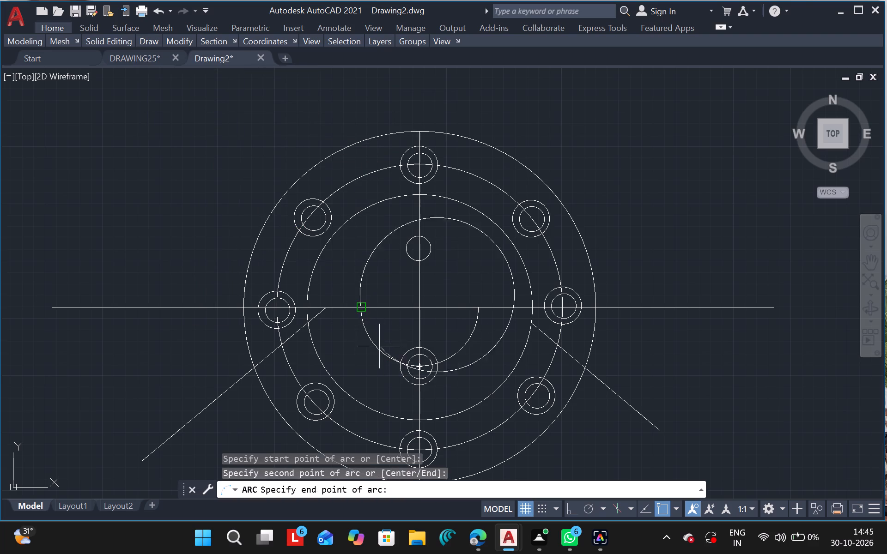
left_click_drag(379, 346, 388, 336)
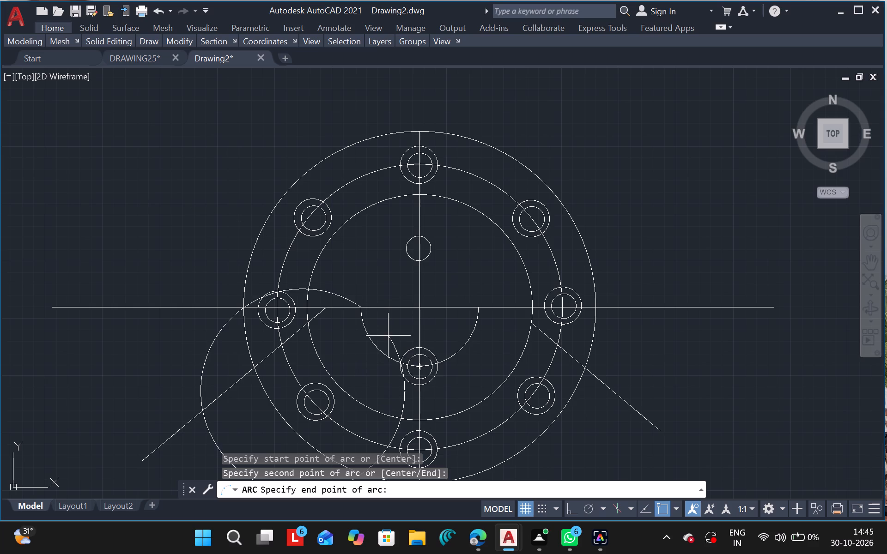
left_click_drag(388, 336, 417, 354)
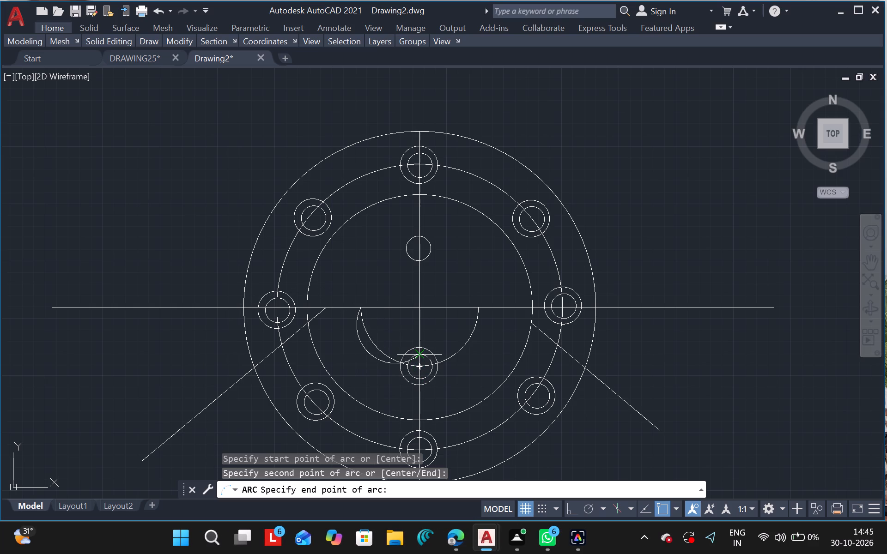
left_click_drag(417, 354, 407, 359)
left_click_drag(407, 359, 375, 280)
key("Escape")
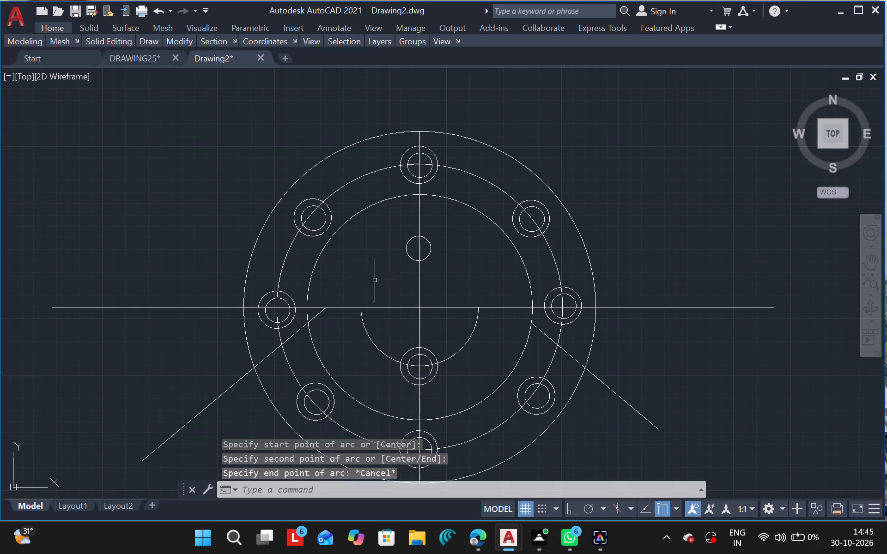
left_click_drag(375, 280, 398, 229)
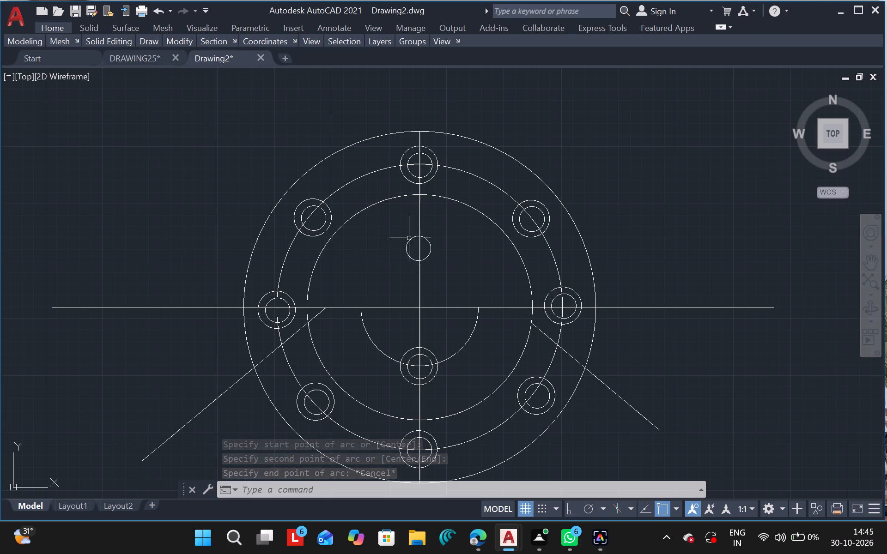
Draw a circle of radius about 54 centred on the small circle above the horizontal line.
left_click(158, 42)
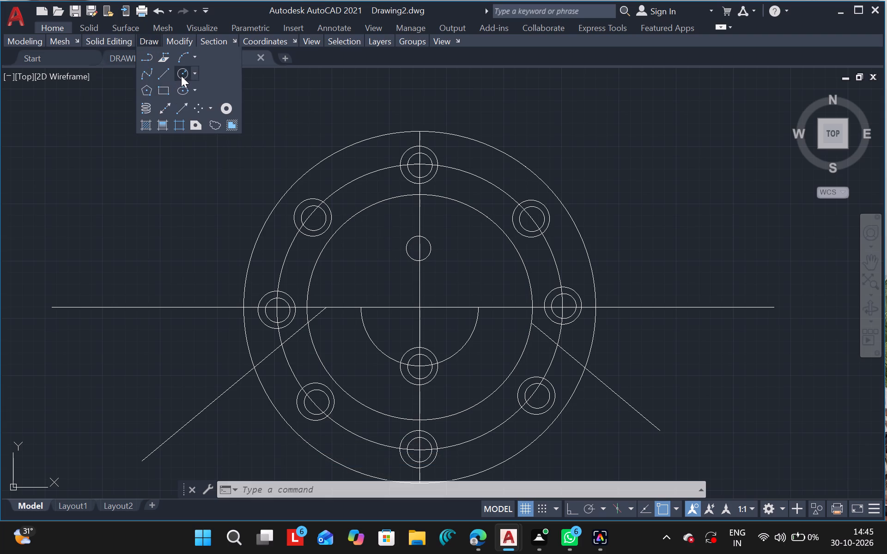
left_click(182, 76)
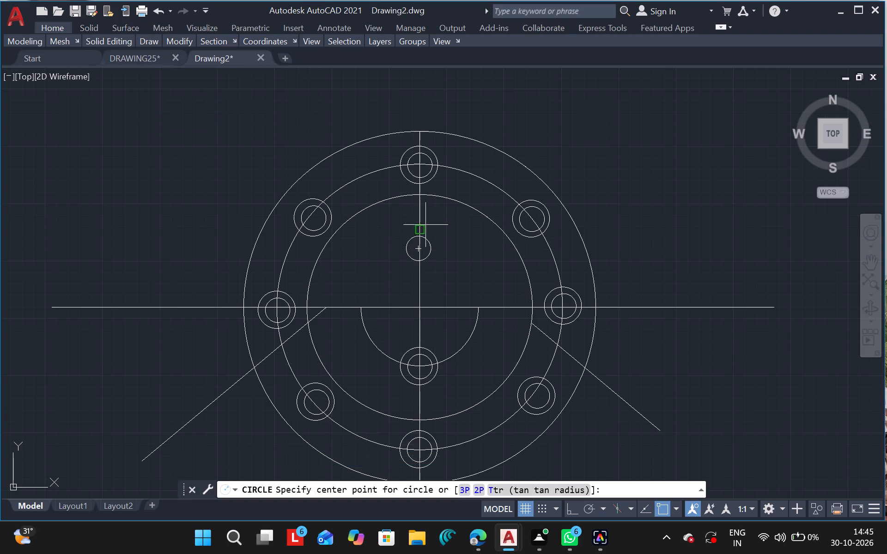
left_click_drag(421, 249, 425, 273)
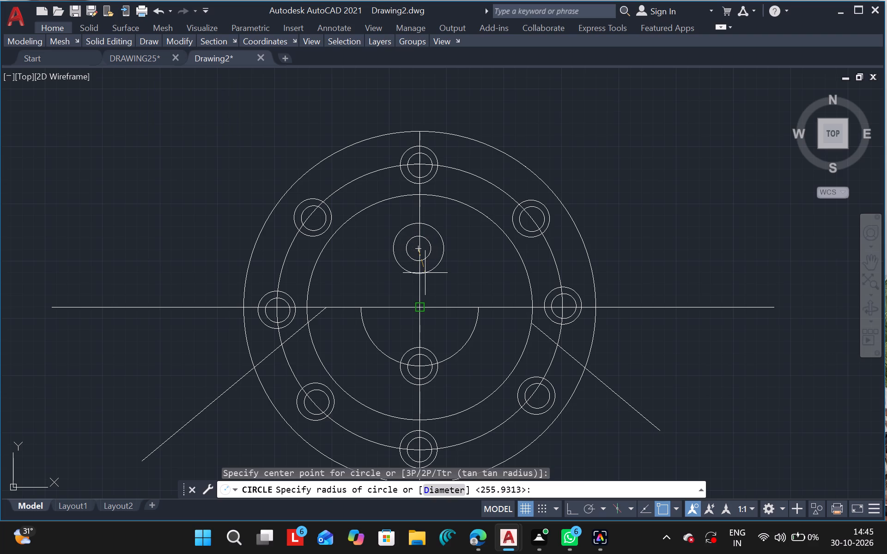
left_click_drag(425, 273, 424, 266)
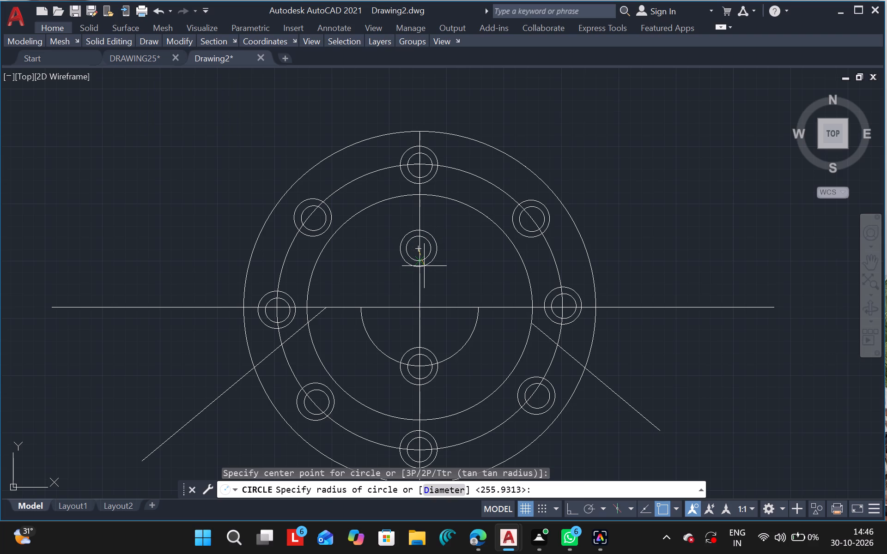
left_click_drag(424, 266, 424, 266)
left_click(424, 266)
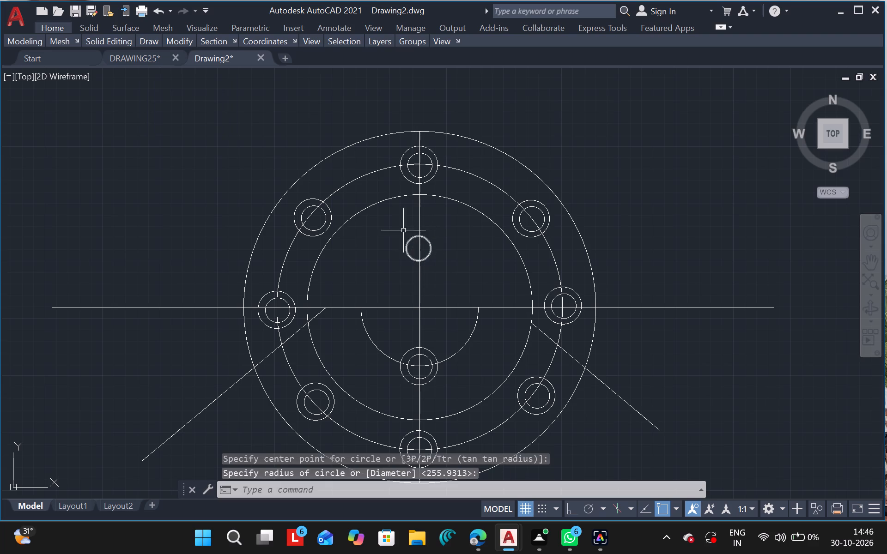
Draw a larger concentric circle around the small circle above the horizontal line, about the size of the outer hole circles.
left_click(149, 39)
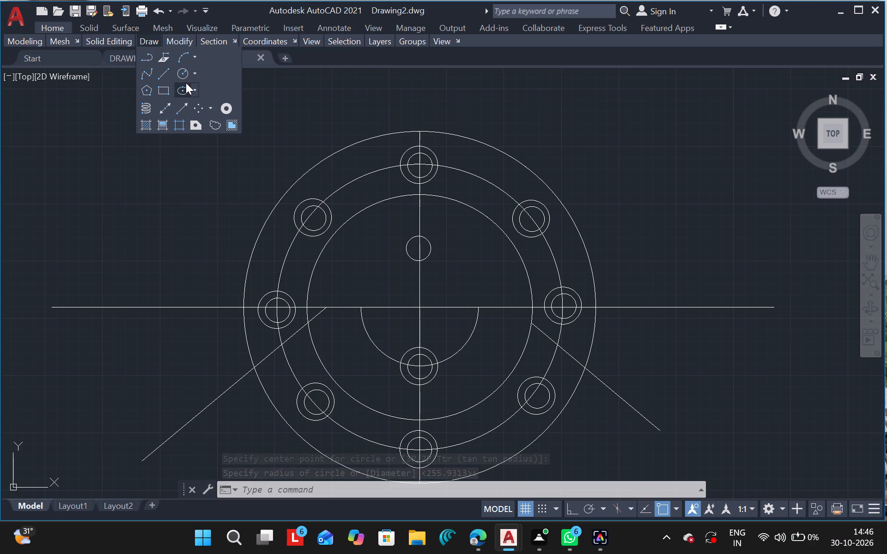
left_click(181, 77)
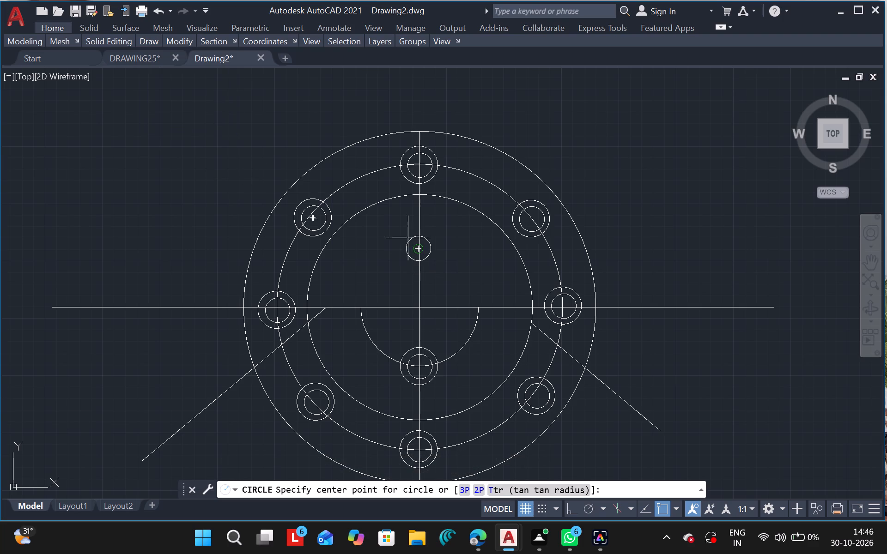
left_click_drag(422, 249, 425, 269)
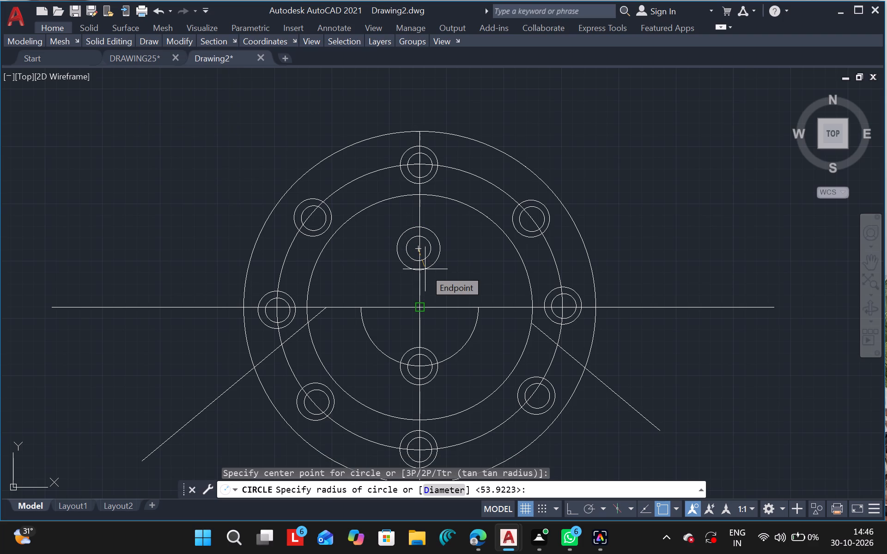
scroll(425, 269, "up", 2, "ctrl")
left_click(417, 260)
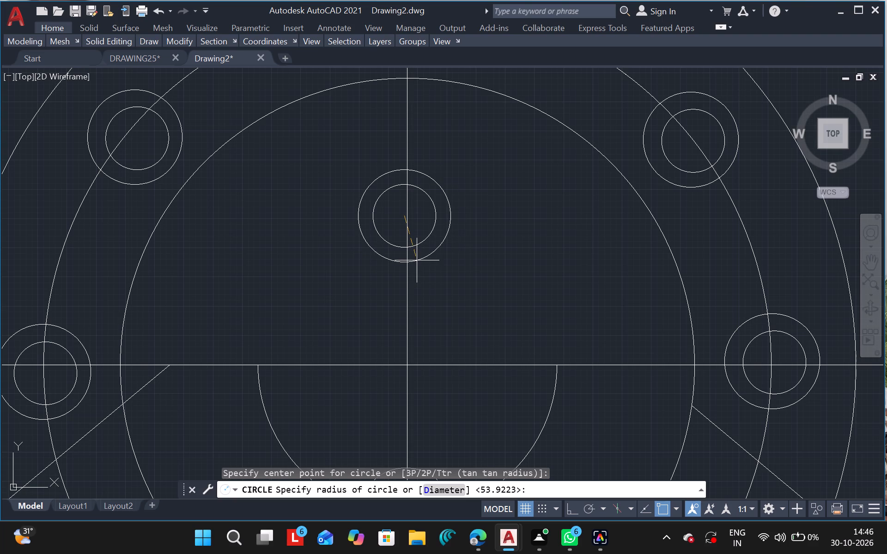
scroll(408, 247, "down", 2, "ctrl")
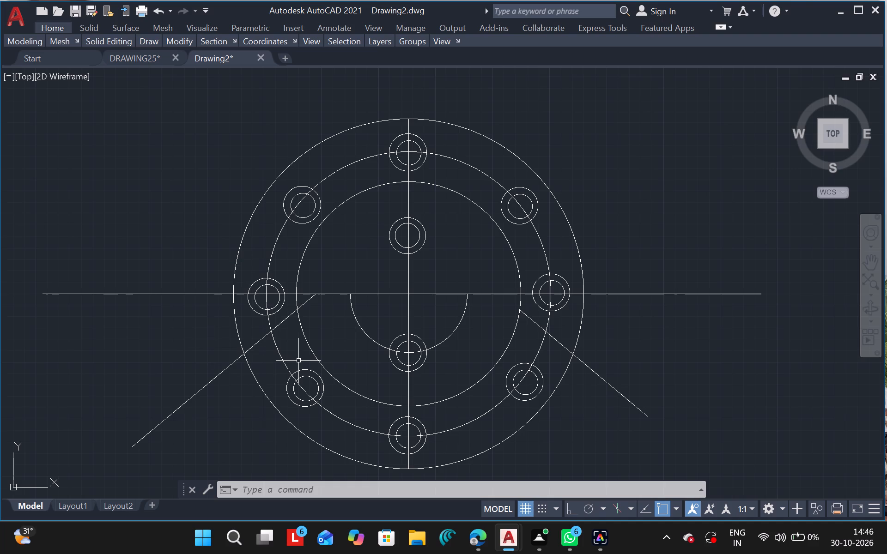
Extend the left and right slanted lines up to the outer circle of the hole pair above the horizontal line.
type("EX")
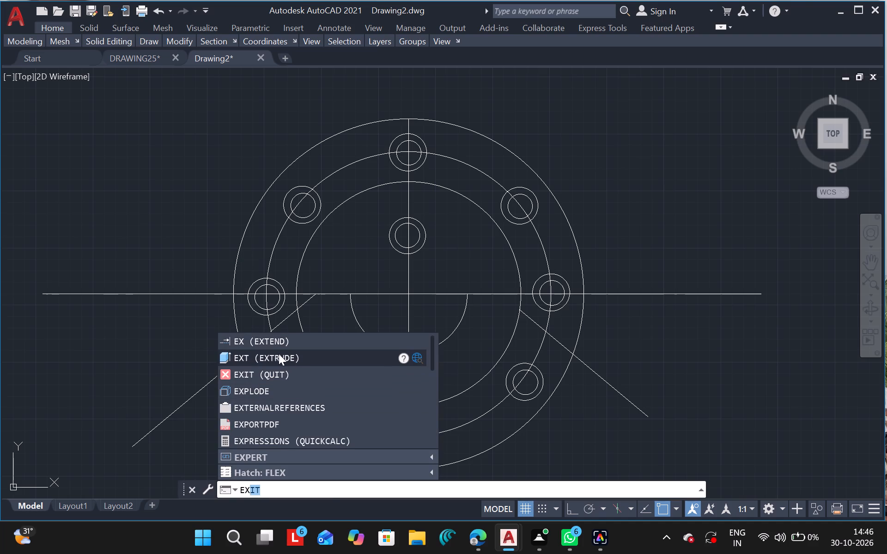
left_click(277, 339)
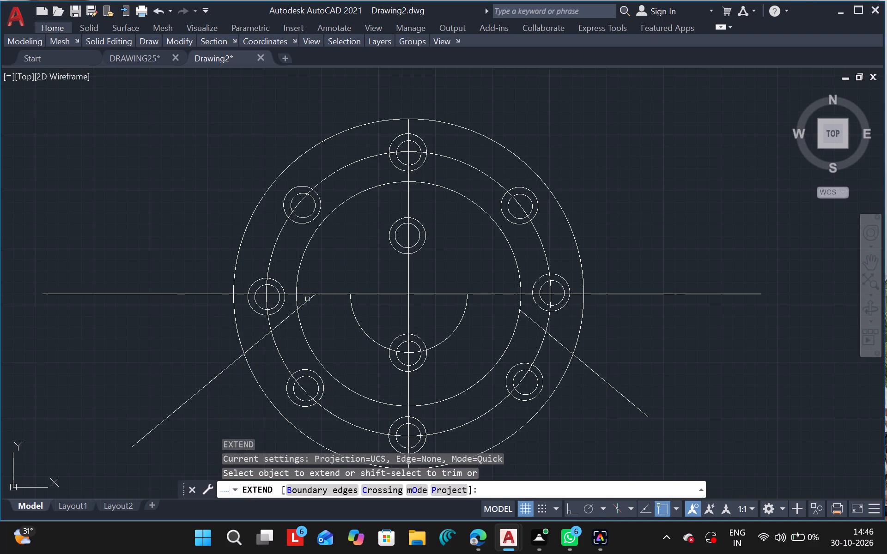
left_click(312, 299)
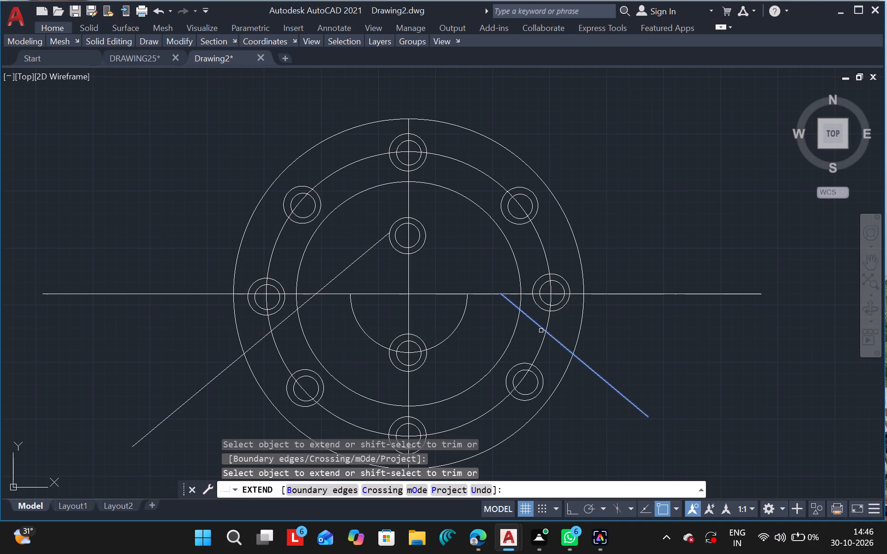
left_click_drag(545, 329, 504, 295)
left_click(504, 295)
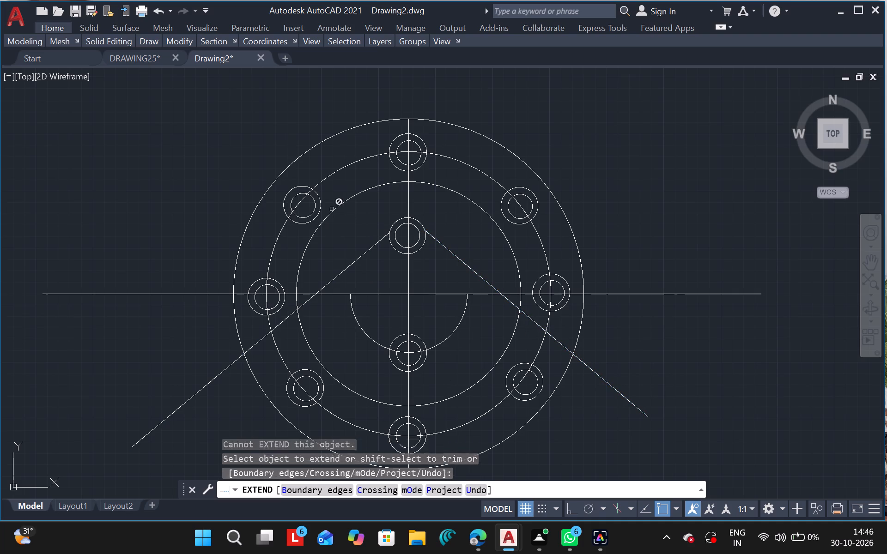
key("Escape")
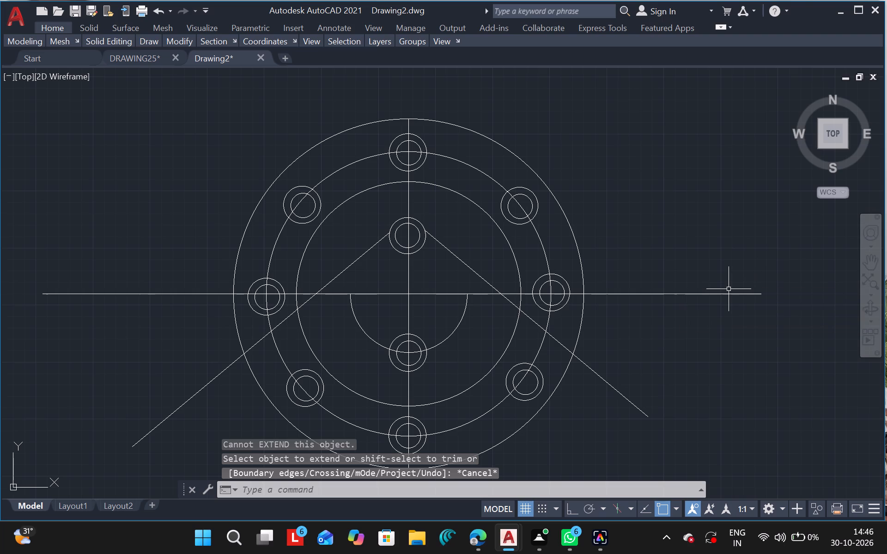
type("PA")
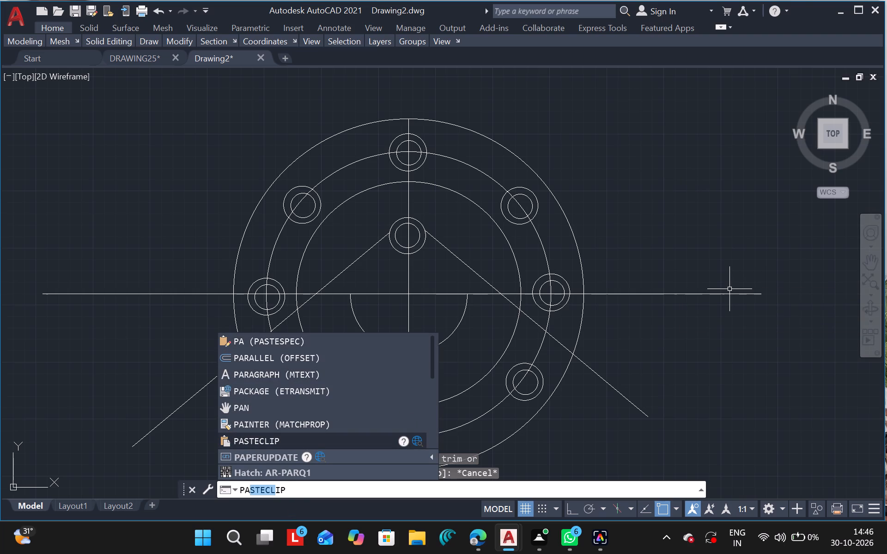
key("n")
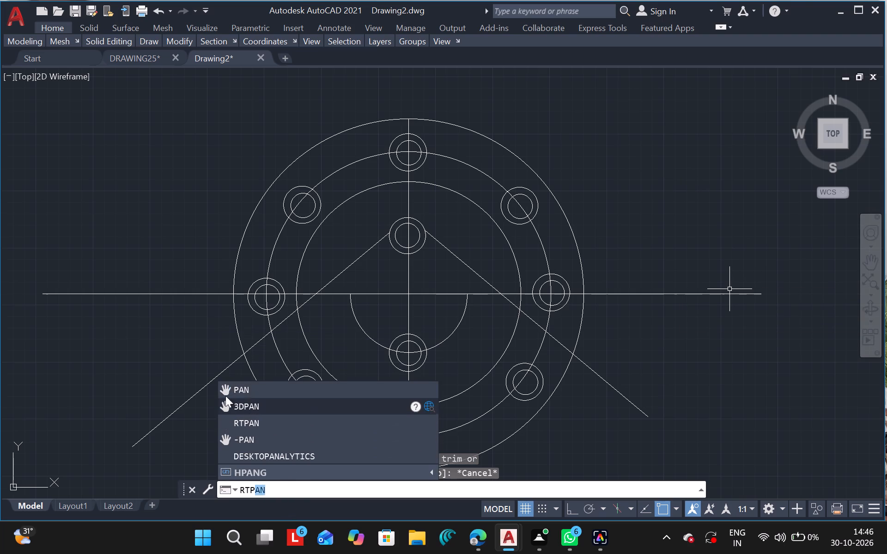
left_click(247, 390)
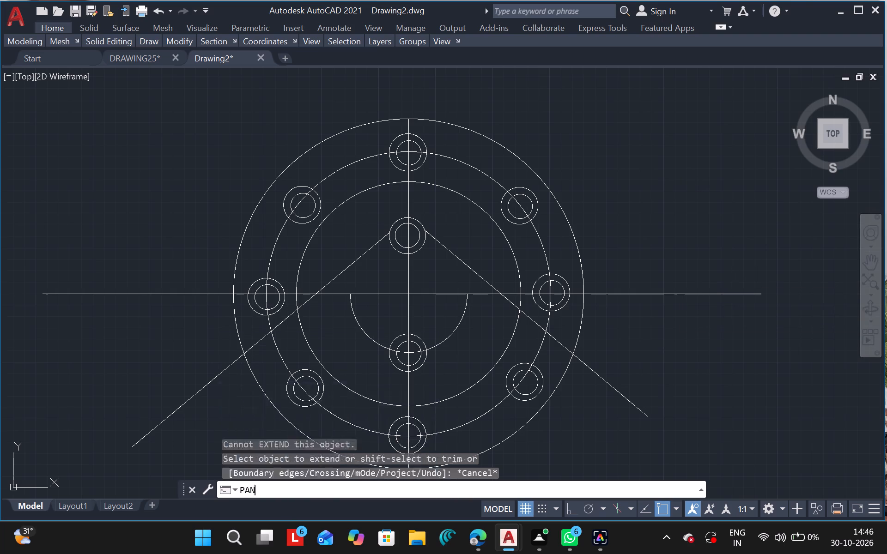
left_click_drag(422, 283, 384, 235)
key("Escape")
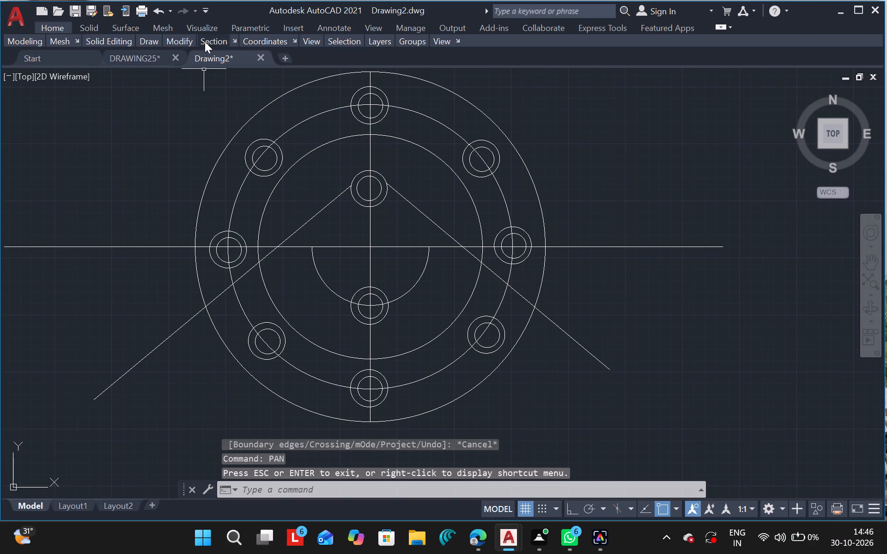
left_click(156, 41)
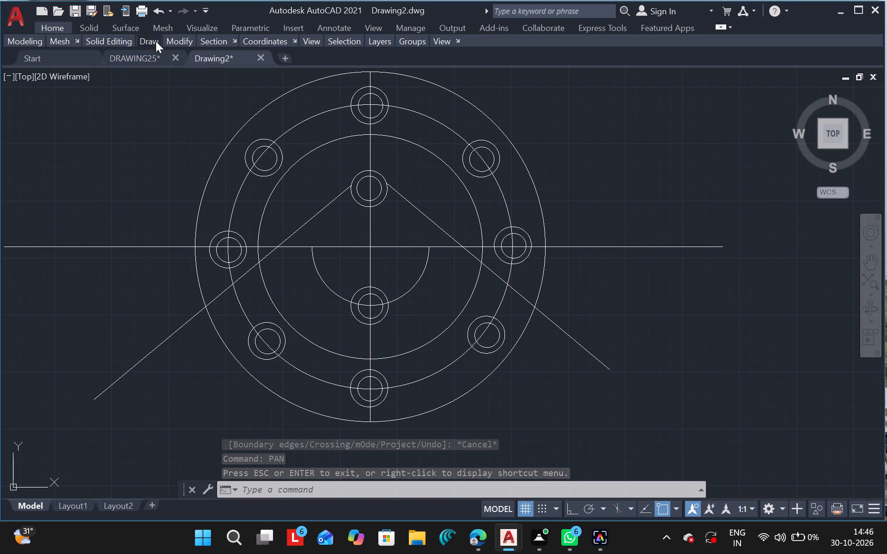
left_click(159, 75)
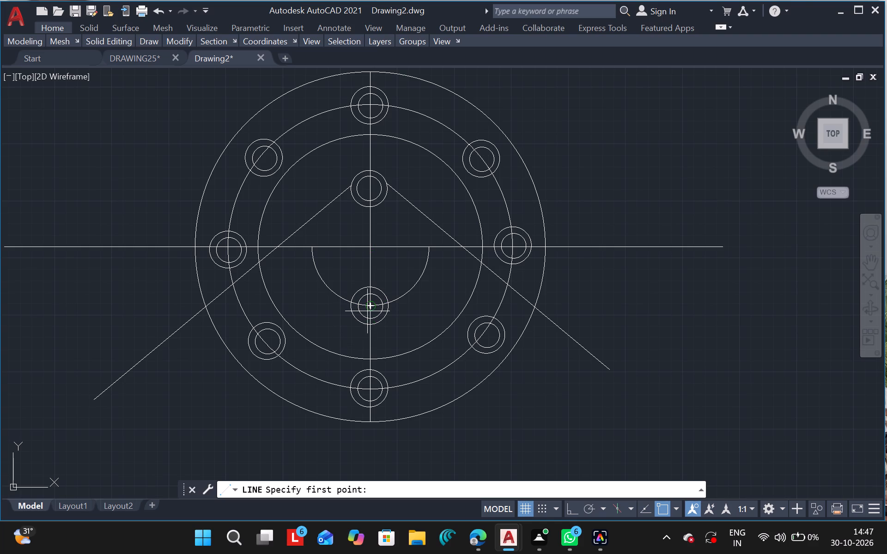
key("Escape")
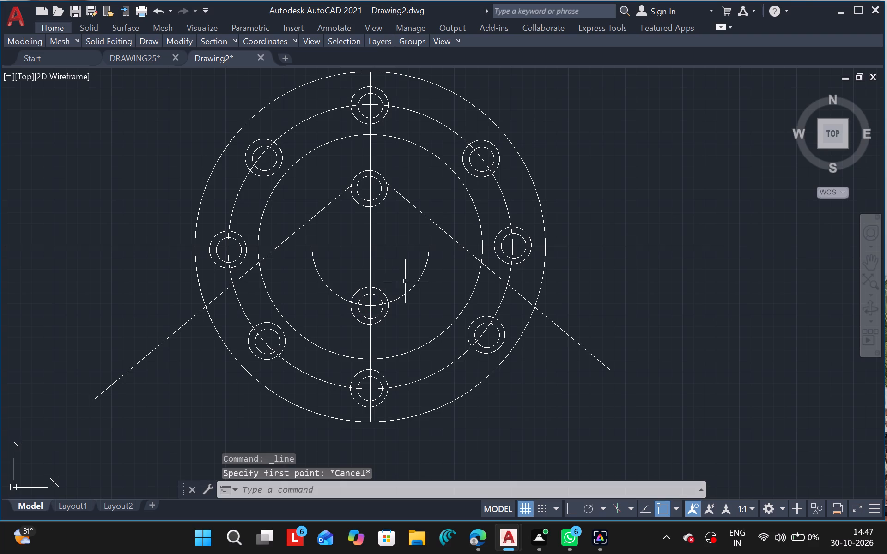
Delete the lower semicircle below the horizontal base line.
left_click_drag(410, 288, 482, 320)
key("Delete")
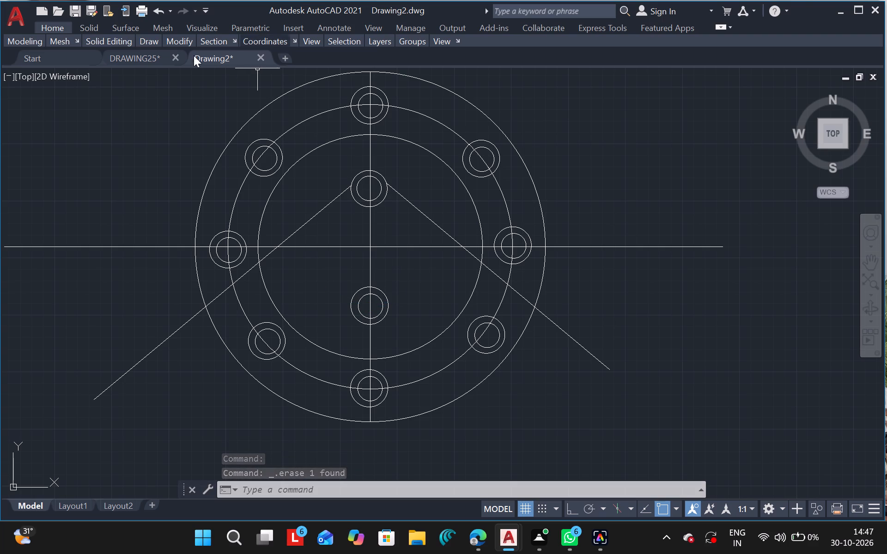
Draw a short horizontal line rightward from the centre of the inner hole pair below the base line, ending inside the inner large circle.
left_click(147, 42)
left_click(162, 75)
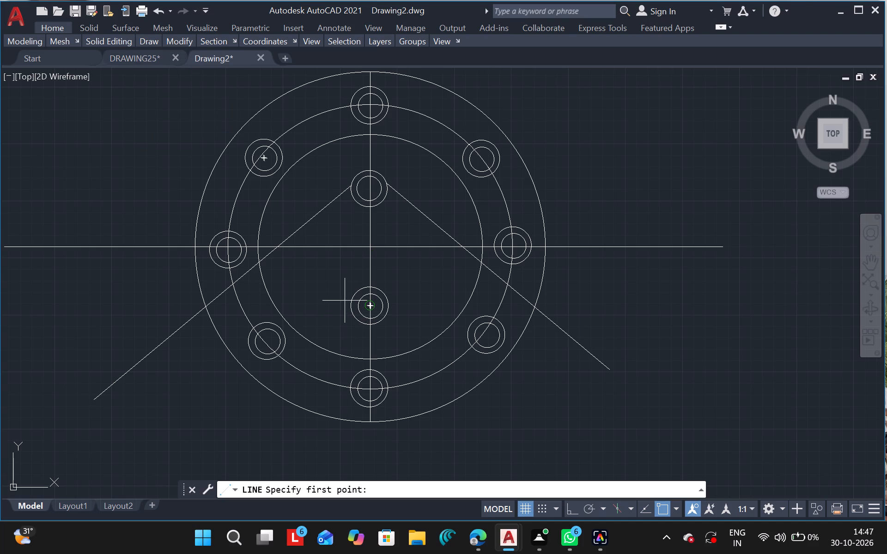
left_click_drag(367, 306, 390, 304)
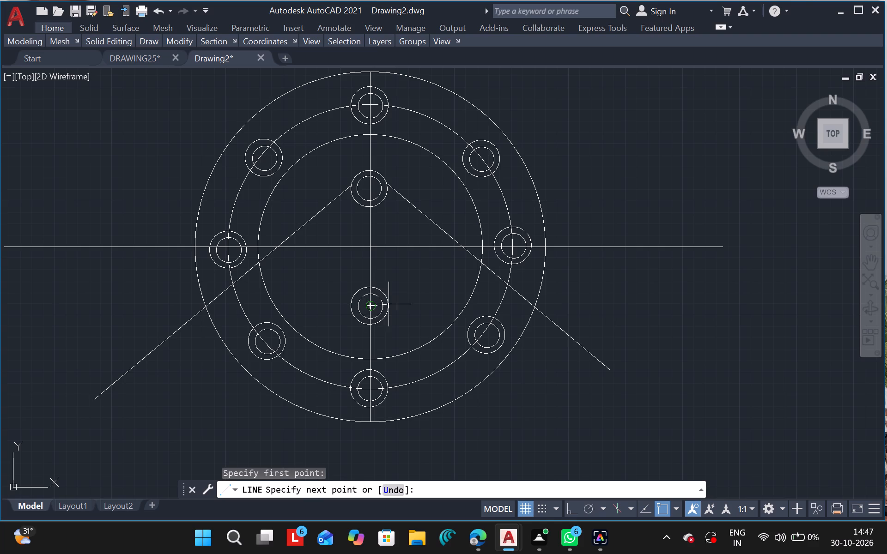
left_click_drag(390, 304, 430, 309)
left_click_drag(430, 309, 431, 307)
left_click_drag(431, 307, 432, 306)
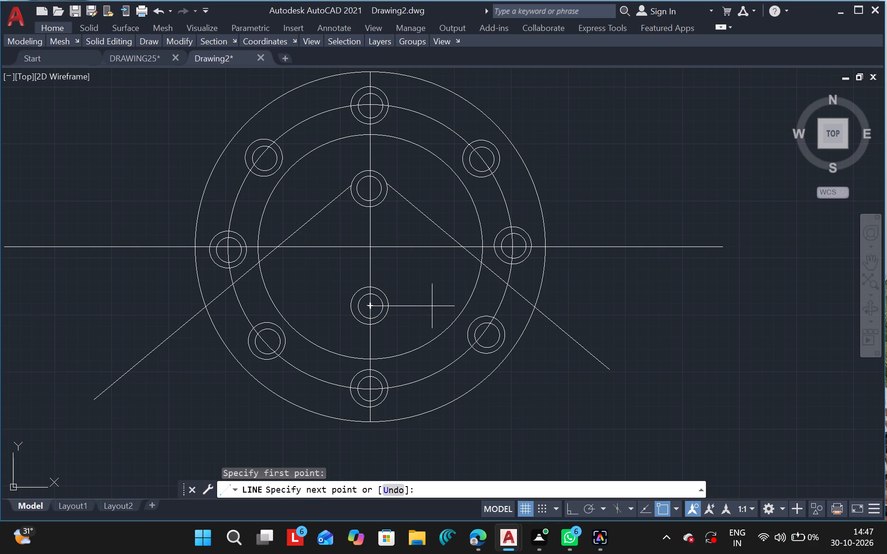
left_click(432, 306)
key("grave")
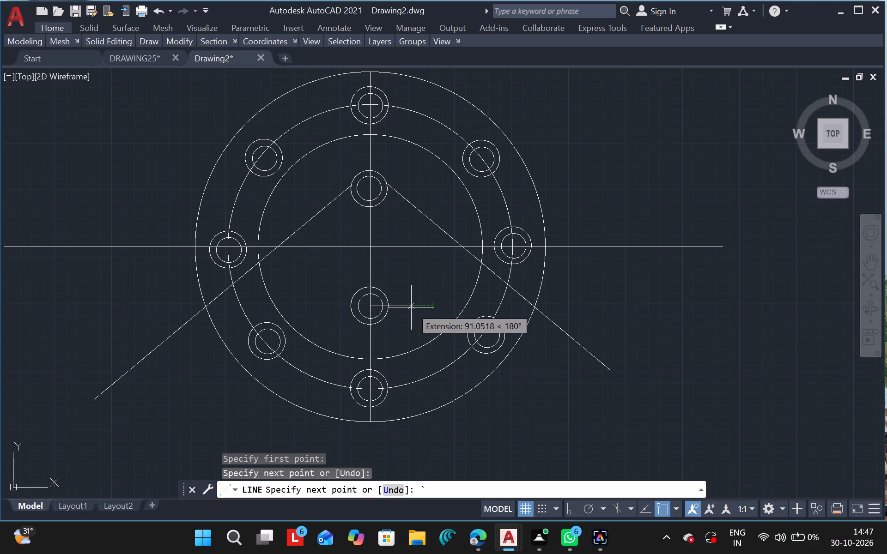
key("Escape")
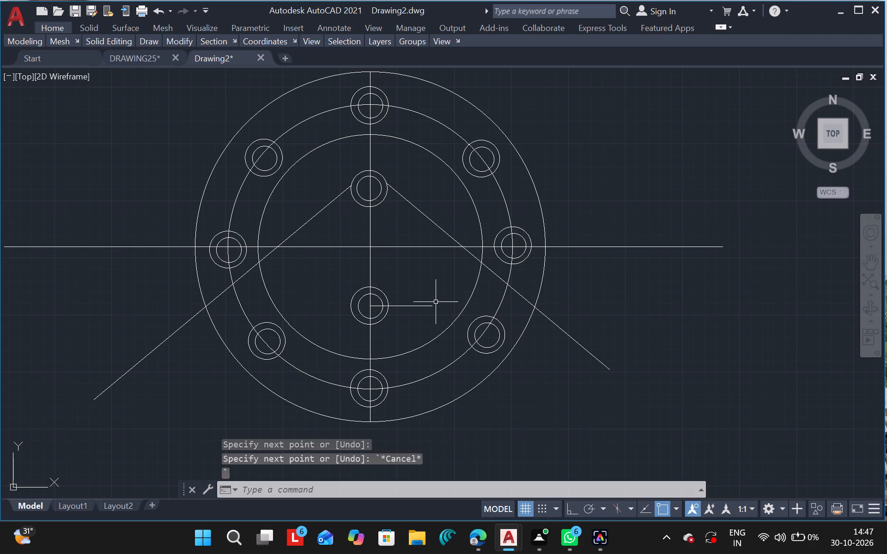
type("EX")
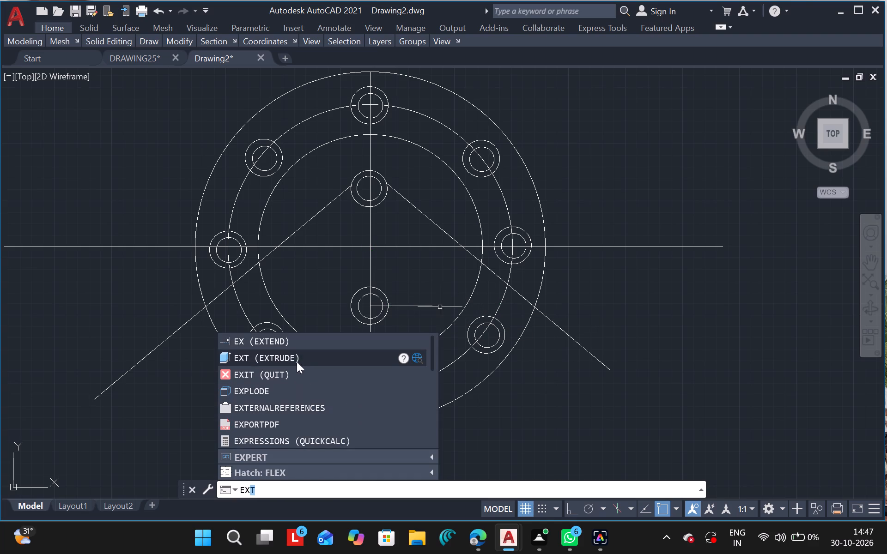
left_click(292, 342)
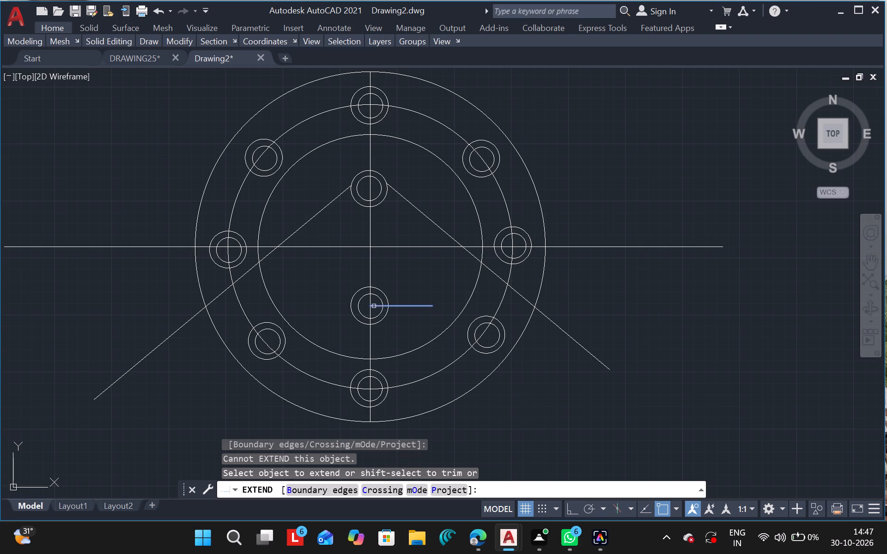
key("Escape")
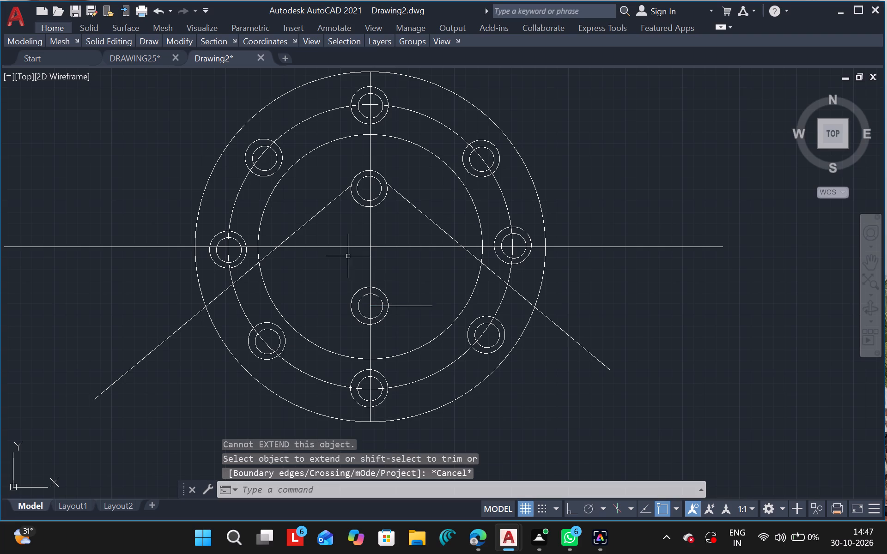
Draw a horizontal line about 280 long leftward from the centre of the inner hole pair below the base line.
left_click(155, 38)
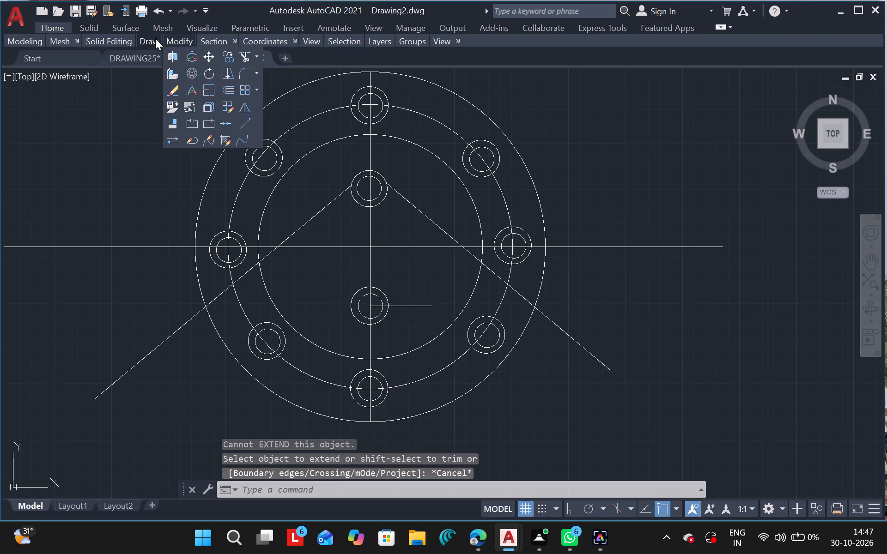
left_click(164, 69)
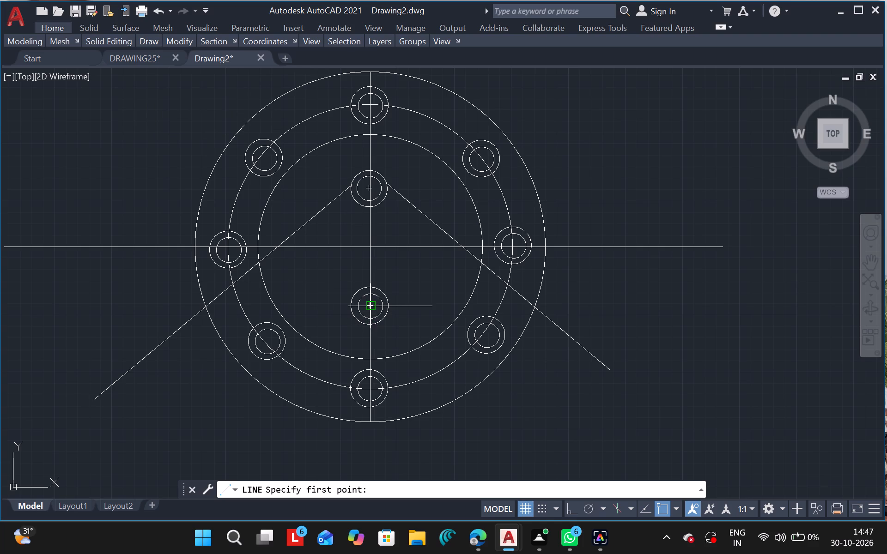
left_click_drag(371, 309, 335, 307)
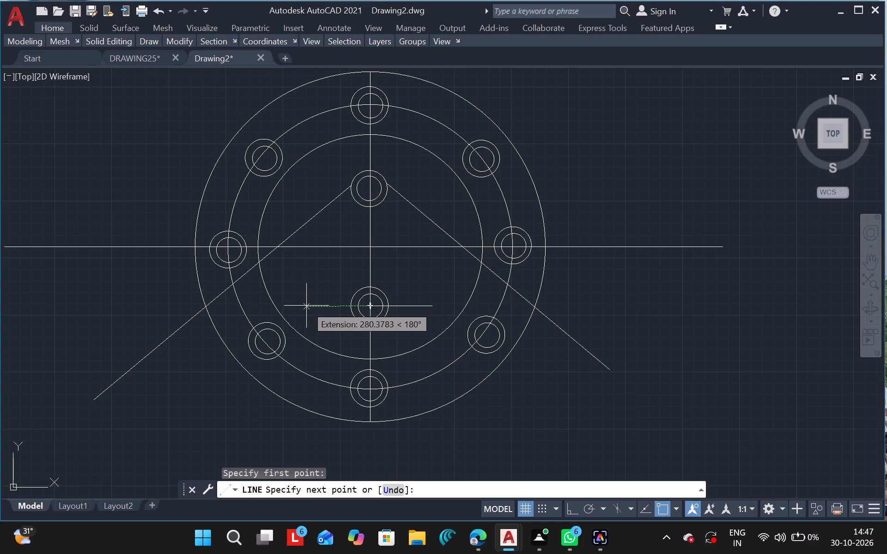
left_click(306, 306)
key("Escape")
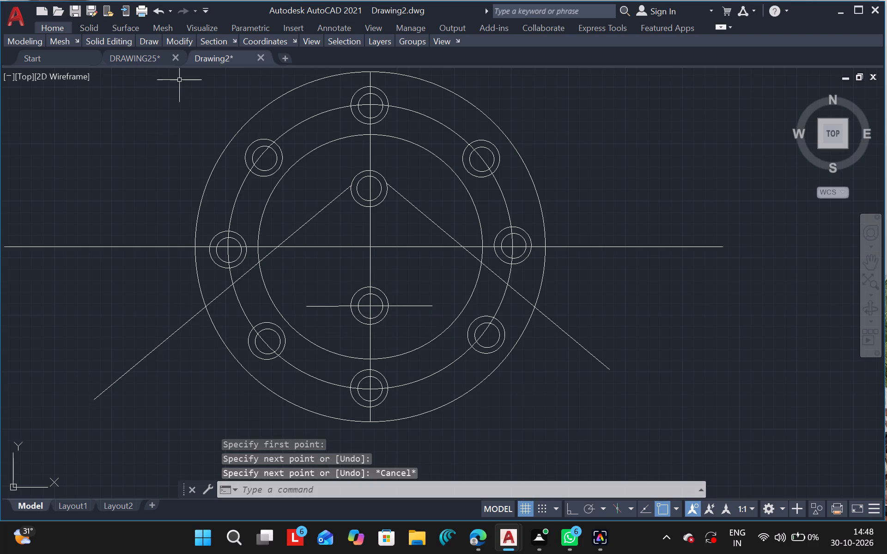
Draw a slanted line from the left edge of the lower inner hole's outer circle, through the flange's lower-left hole, to beyond the flange.
left_click(155, 48)
left_click(143, 34)
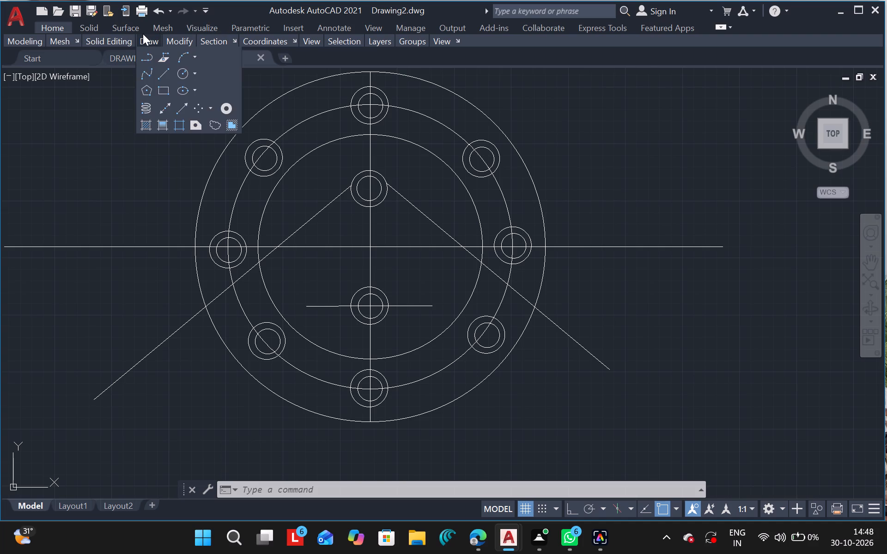
left_click(148, 39)
left_click(164, 76)
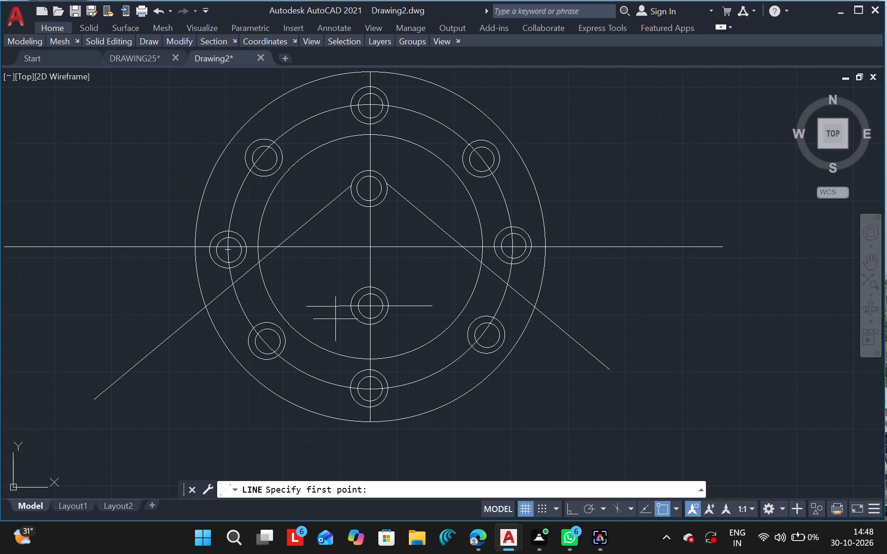
left_click_drag(350, 306, 149, 403)
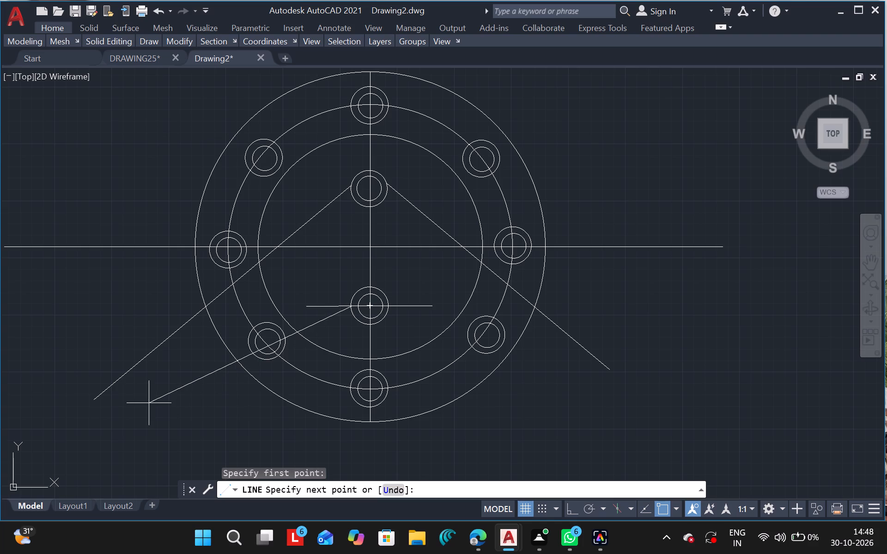
left_click(72, 432)
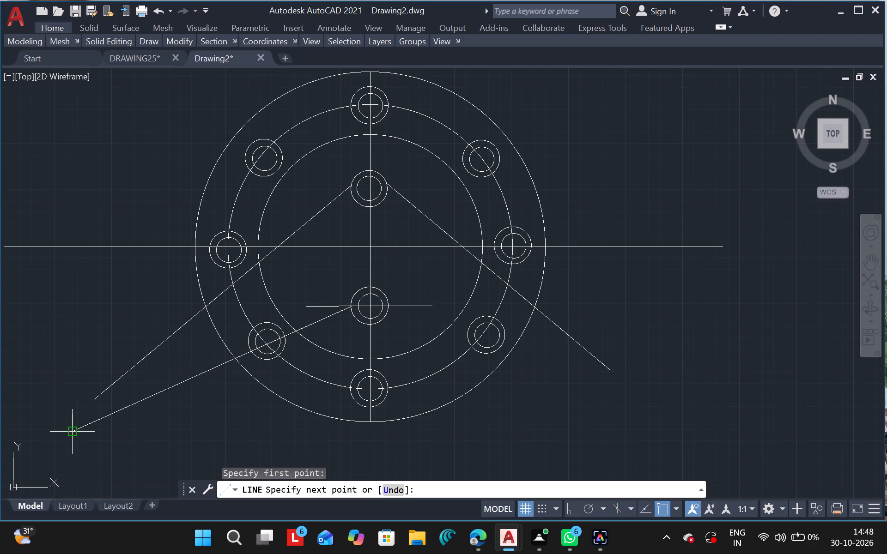
key("Escape")
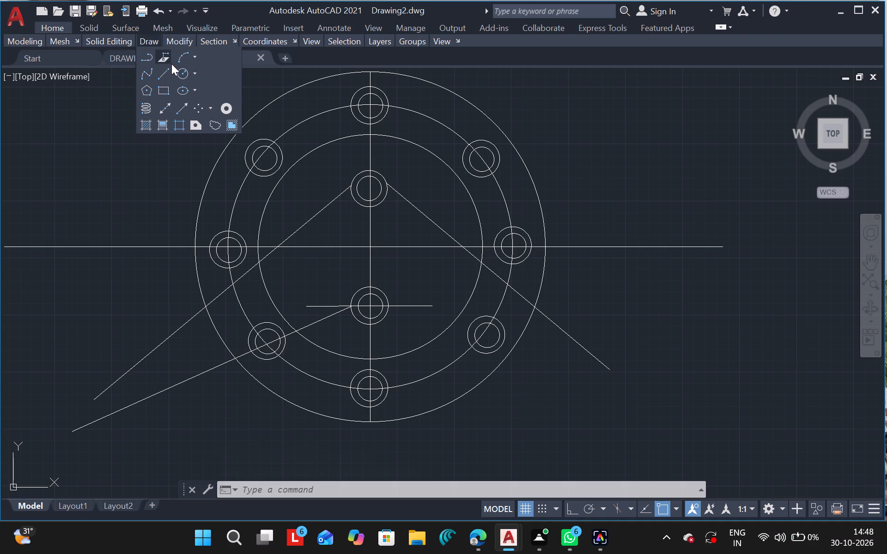
Draw a slanted line from the right edge of the lower inner hole's outer circle, passing just below the flange's lower-right hole, to beyond the flange.
left_click(165, 77)
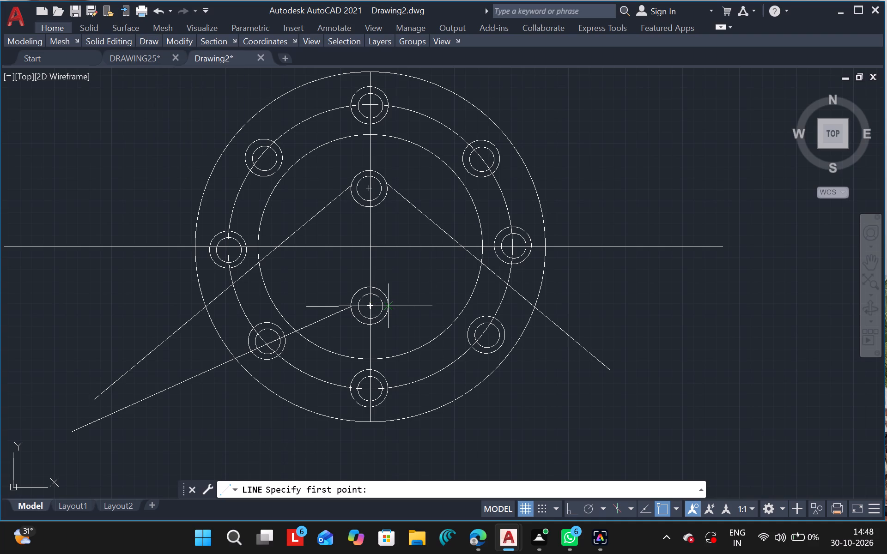
left_click_drag(393, 302, 563, 399)
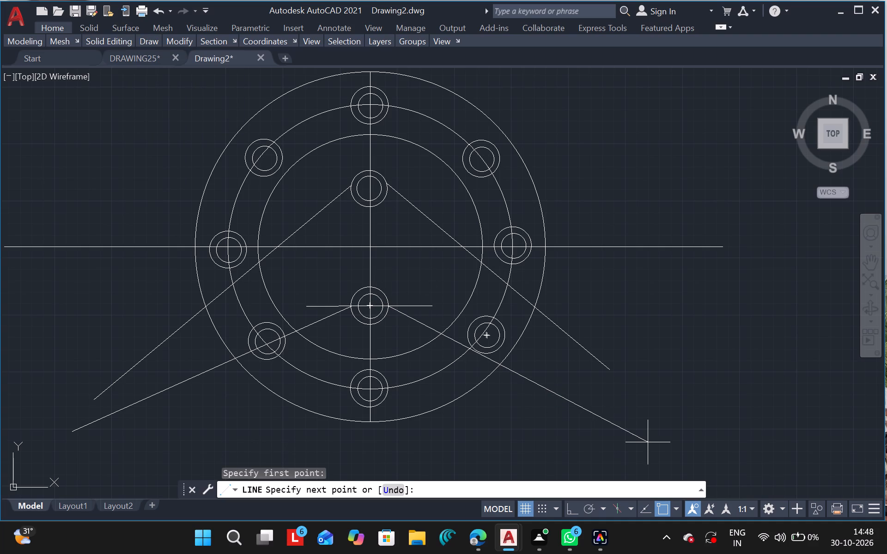
left_click(648, 442)
key("Escape")
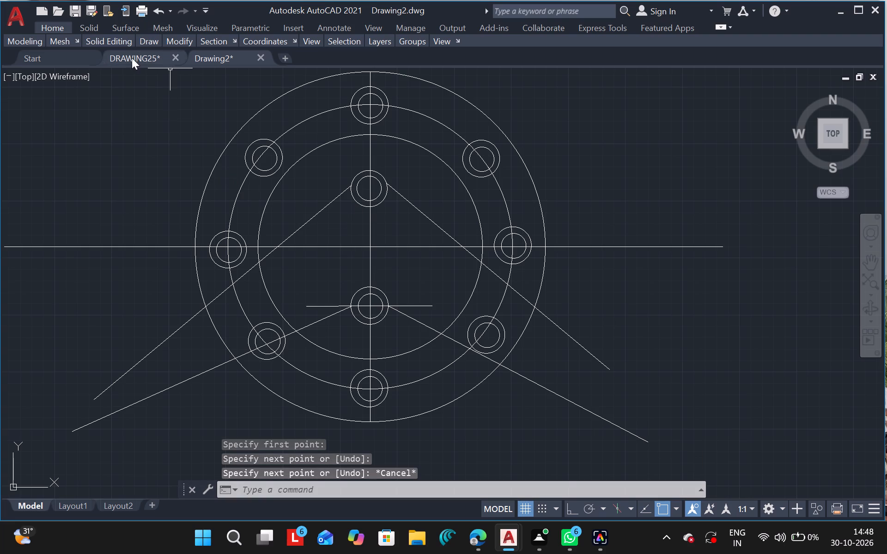
Draw a circle centred on the flange centre that passes through the centres of the upper and lower inner hole pairs.
left_click(145, 40)
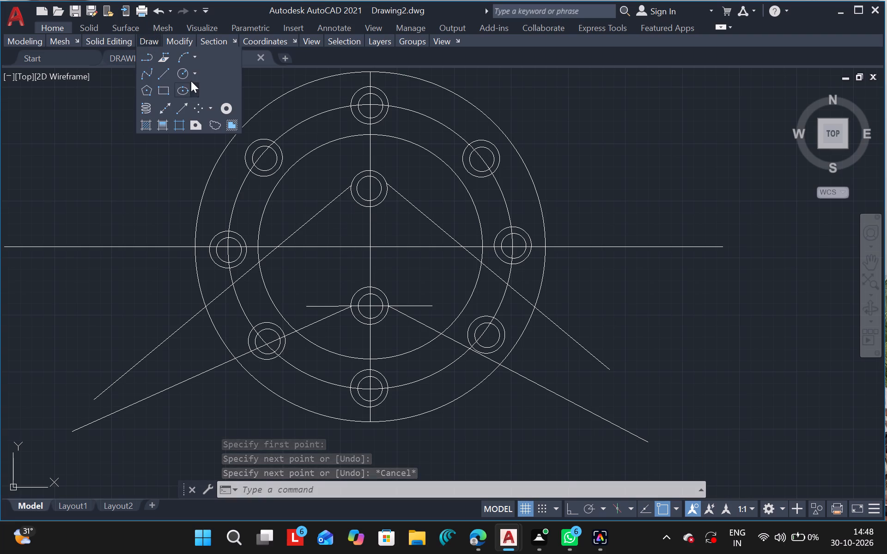
left_click(180, 75)
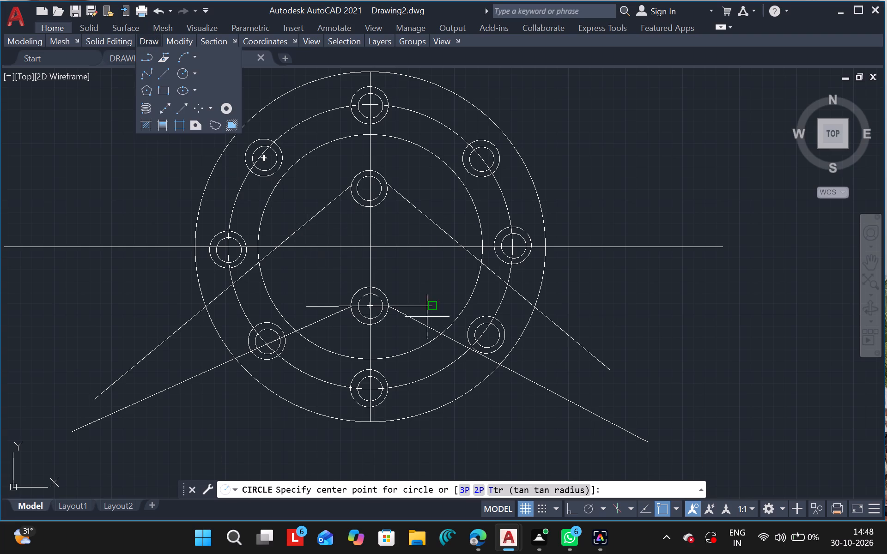
left_click_drag(369, 250, 381, 324)
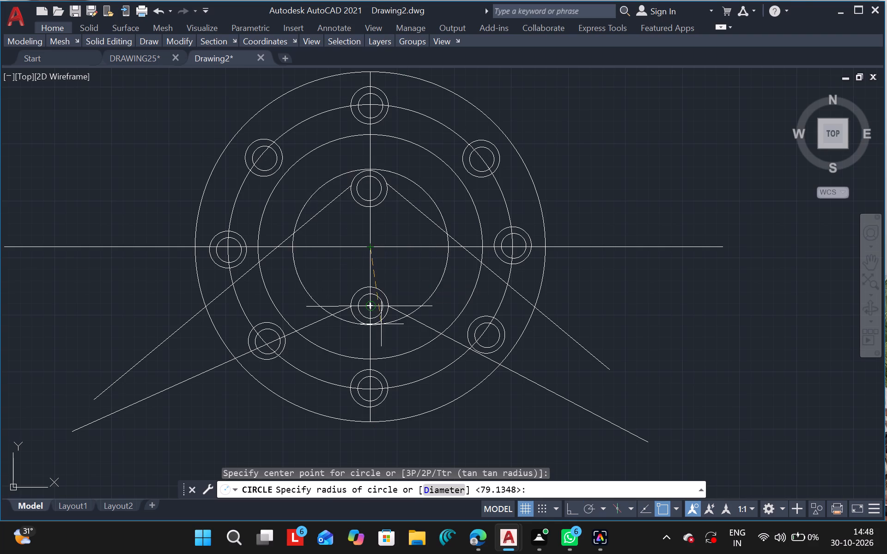
left_click_drag(381, 324, 369, 295)
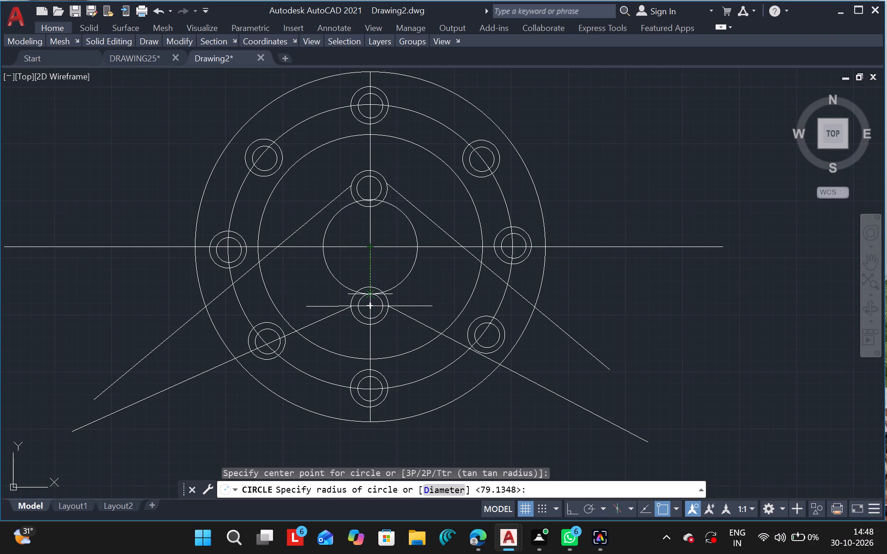
left_click_drag(369, 295, 375, 307)
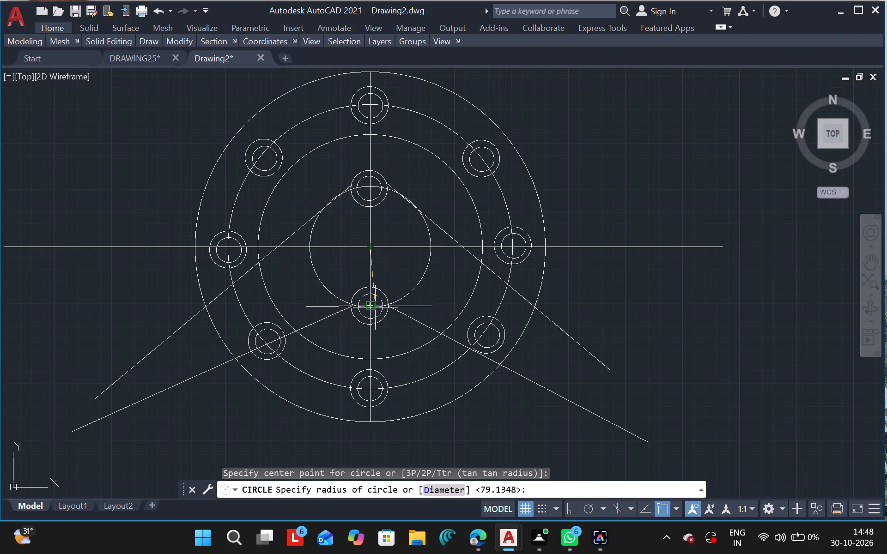
left_click_drag(375, 307, 376, 308)
left_click(376, 308)
key("Escape")
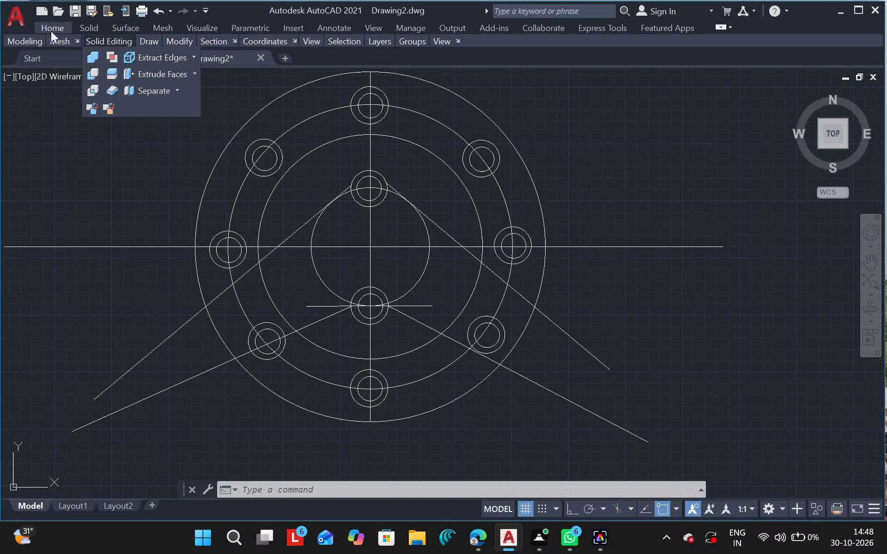
left_click(76, 134)
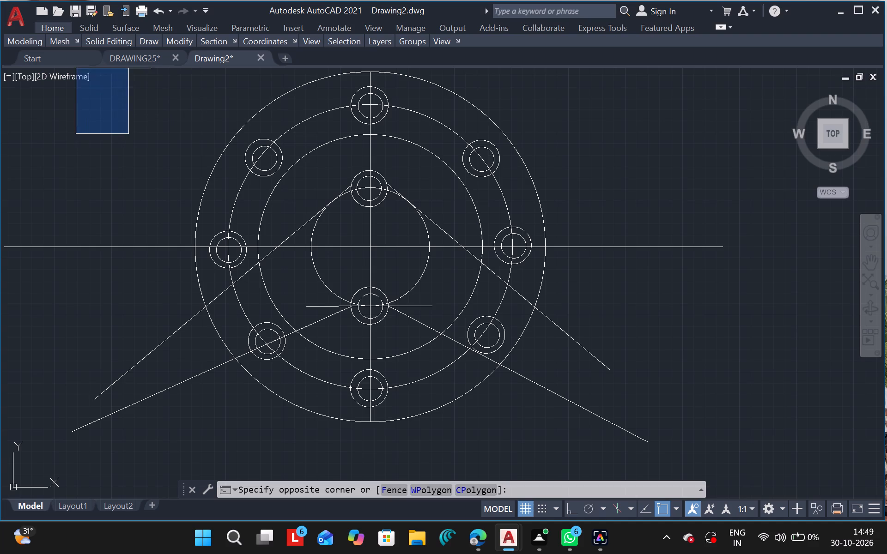
key("Escape")
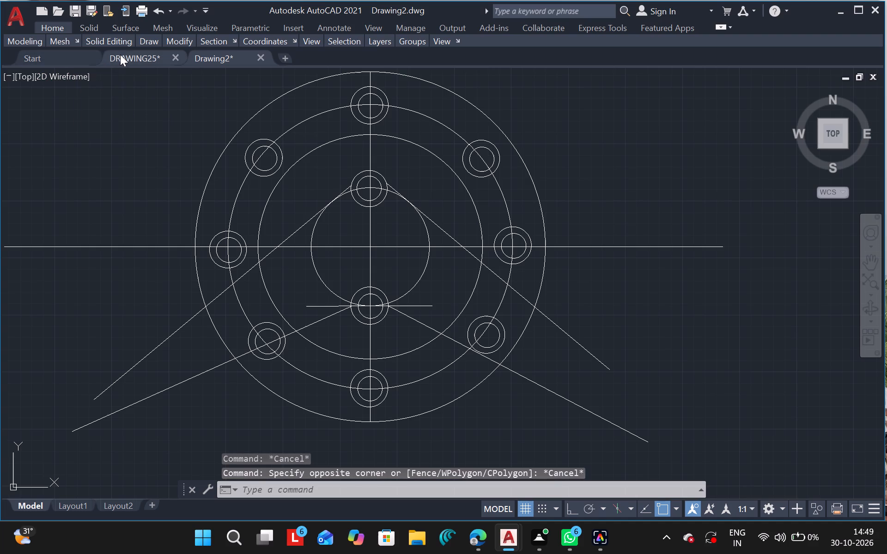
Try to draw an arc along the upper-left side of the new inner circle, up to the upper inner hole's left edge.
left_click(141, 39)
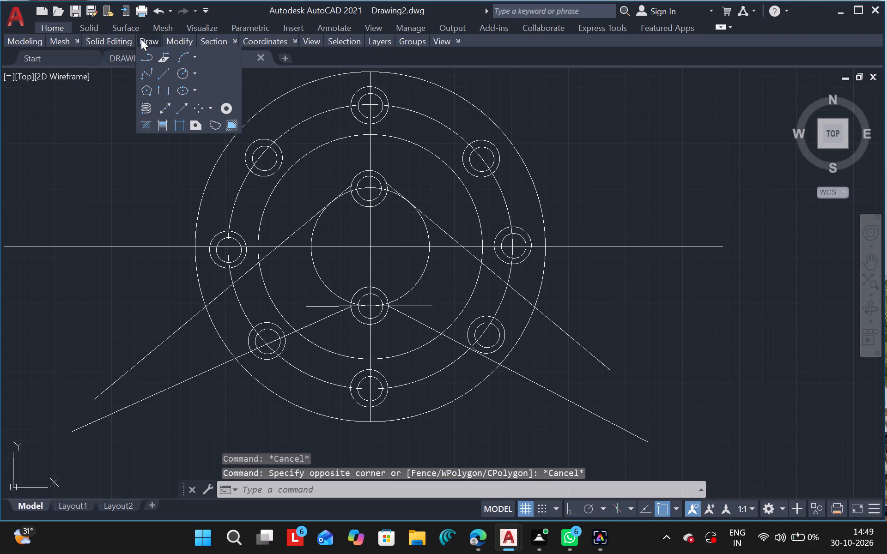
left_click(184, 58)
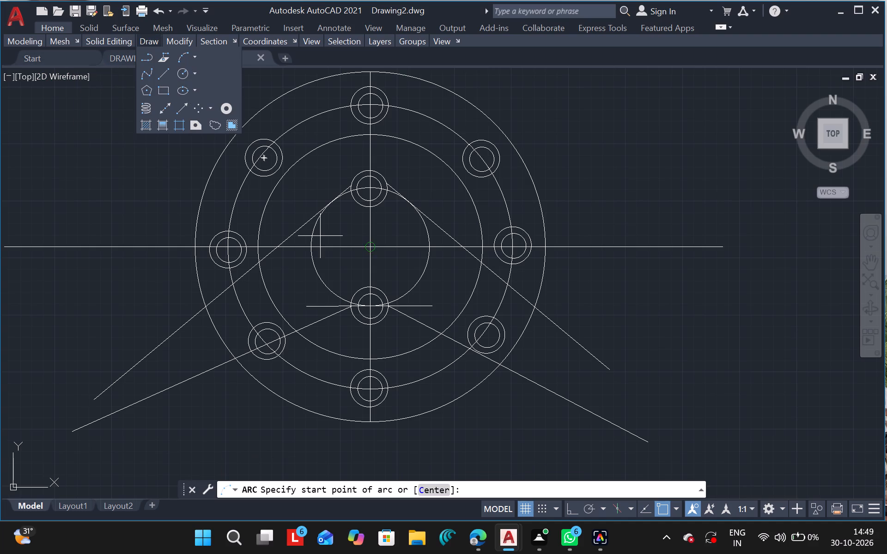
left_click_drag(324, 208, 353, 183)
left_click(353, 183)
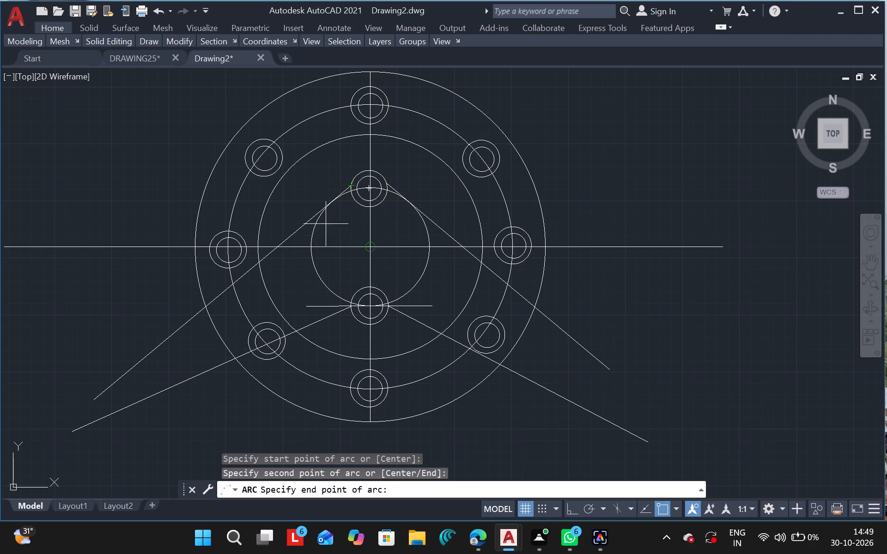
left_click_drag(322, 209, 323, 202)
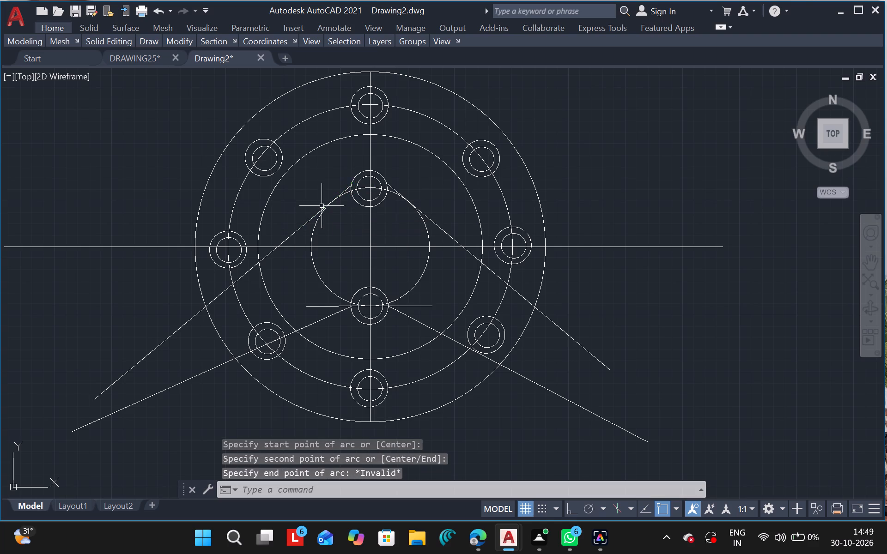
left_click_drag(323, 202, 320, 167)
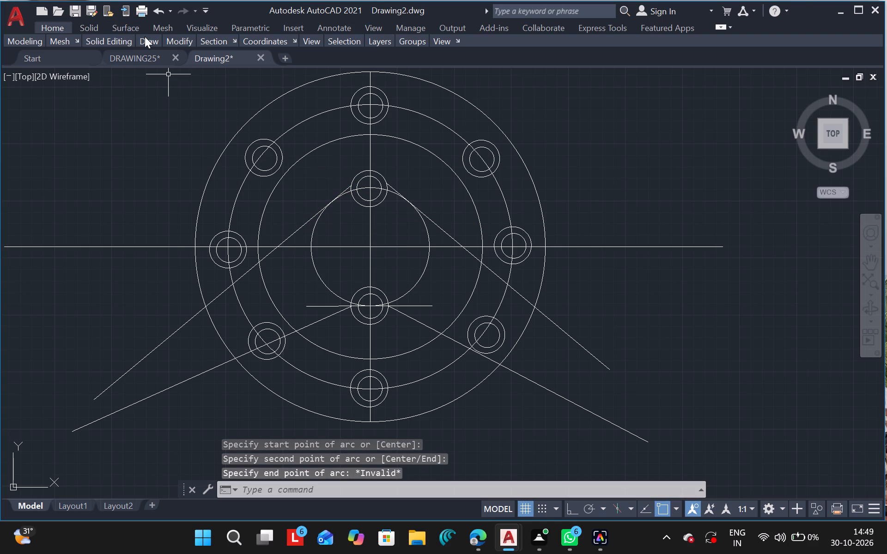
Draw a three-point arc bulging left from the upper inner hole's left edge to the lower inner hole's left edge.
left_click(146, 36)
left_click(179, 53)
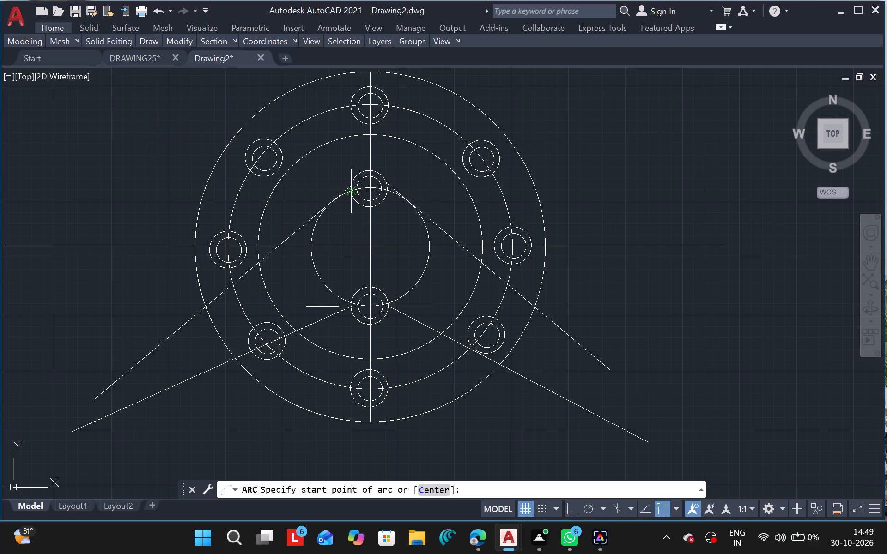
left_click_drag(349, 182, 318, 205)
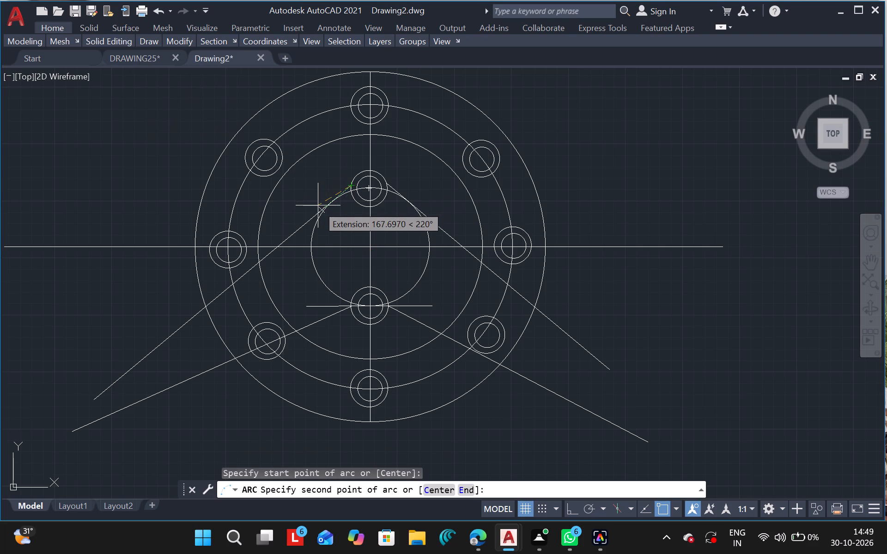
left_click_drag(318, 205, 320, 211)
left_click(320, 211)
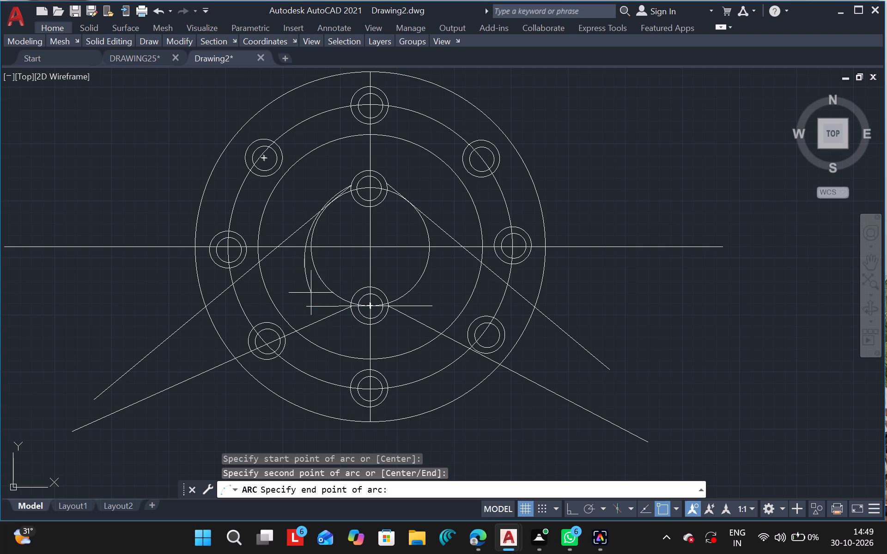
left_click(356, 308)
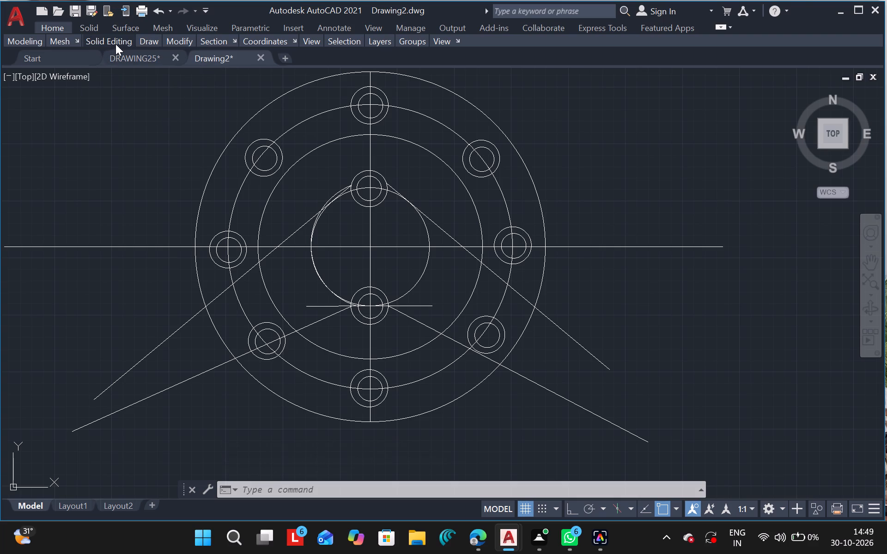
Draw a three-point arc bulging right from the upper inner hole's right edge to the lower inner hole's right edge.
left_click(142, 41)
left_click(179, 56)
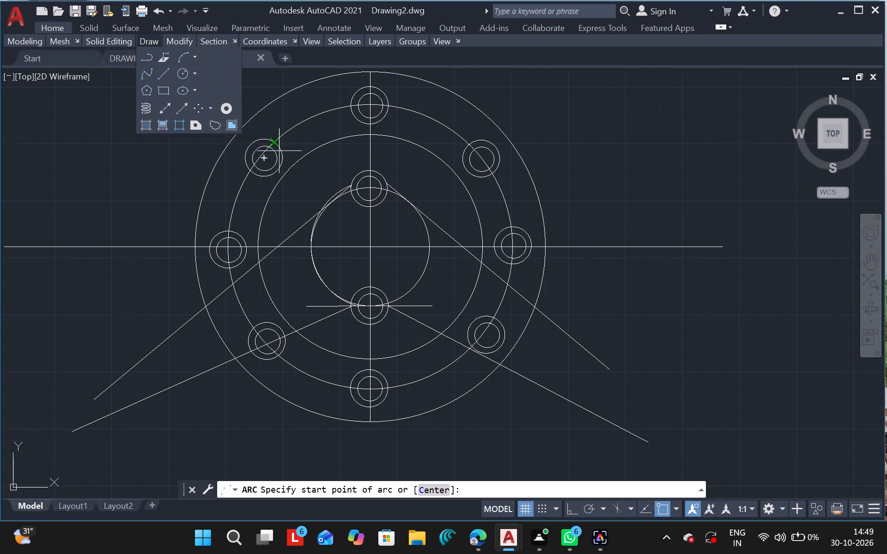
left_click_drag(389, 183, 445, 237)
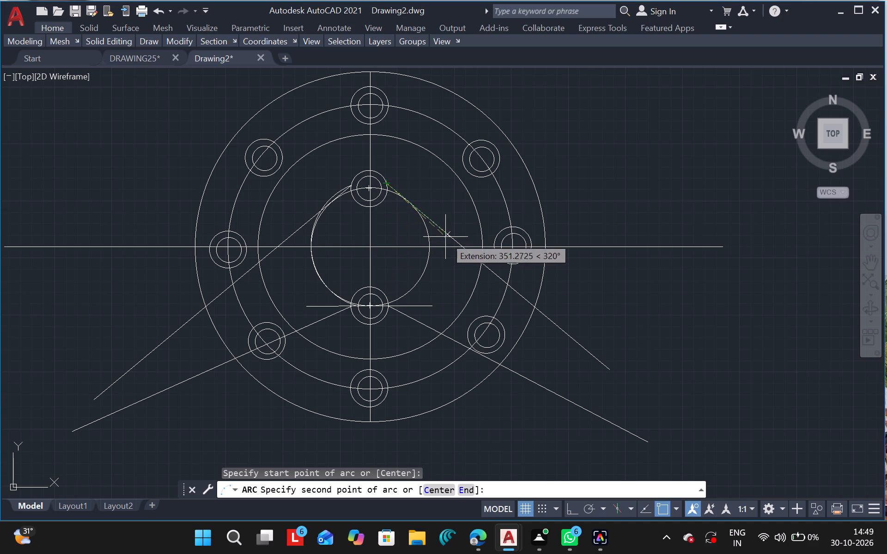
left_click_drag(445, 237, 415, 318)
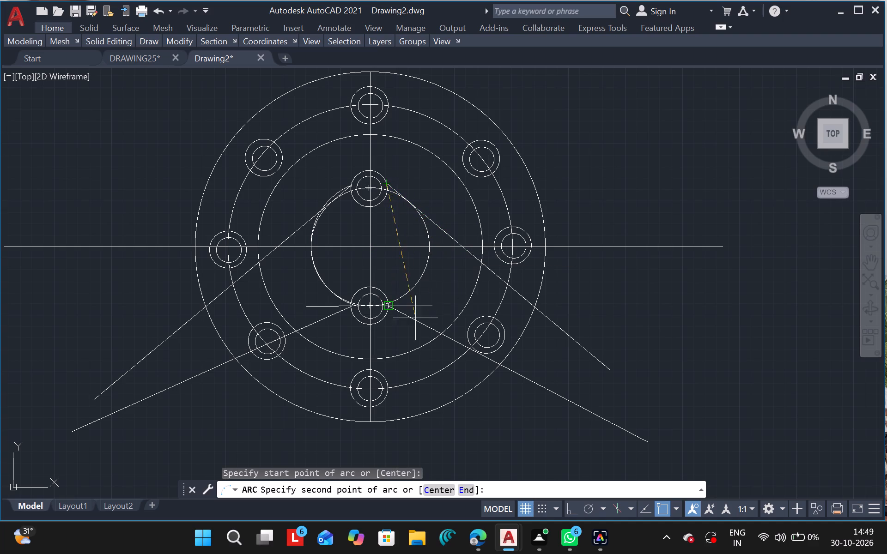
left_click_drag(415, 318, 462, 248)
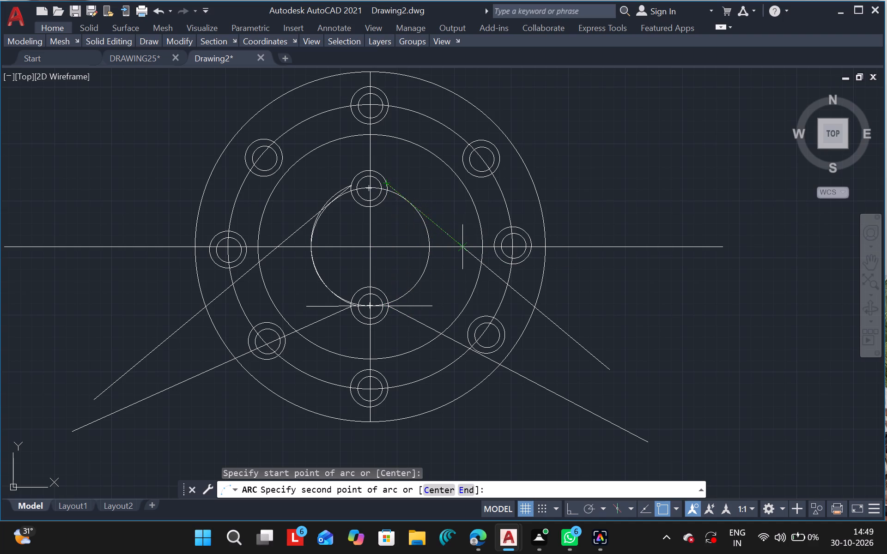
left_click_drag(462, 248, 400, 284)
left_click_drag(400, 284, 401, 303)
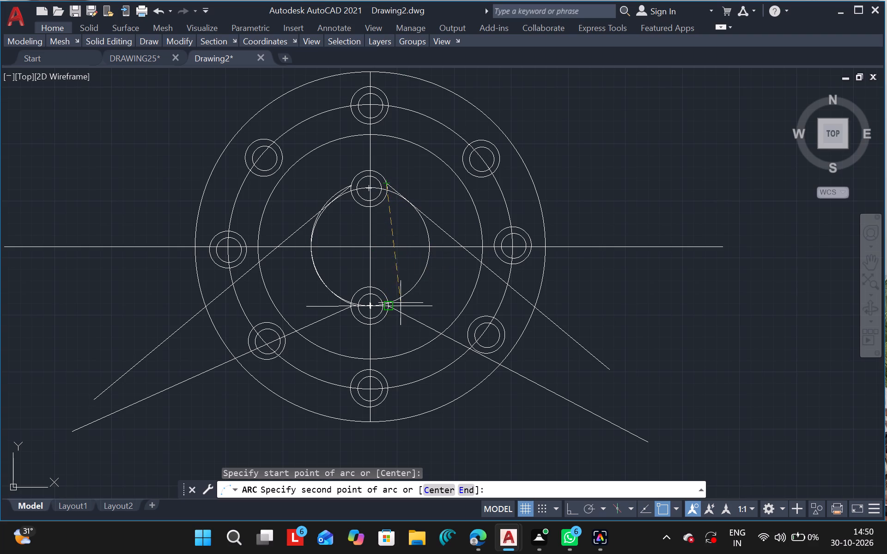
left_click_drag(401, 303, 419, 207)
left_click_drag(419, 207, 411, 202)
left_click_drag(411, 202, 471, 282)
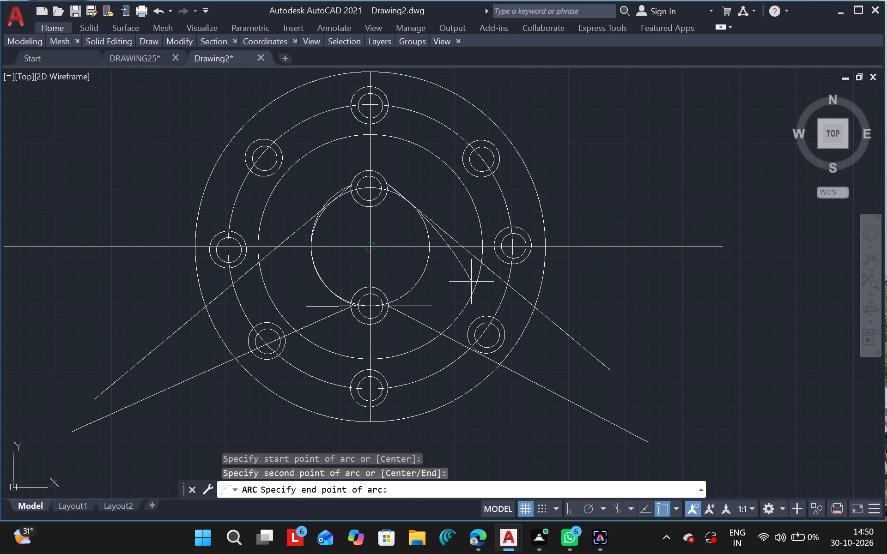
left_click_drag(471, 282, 414, 328)
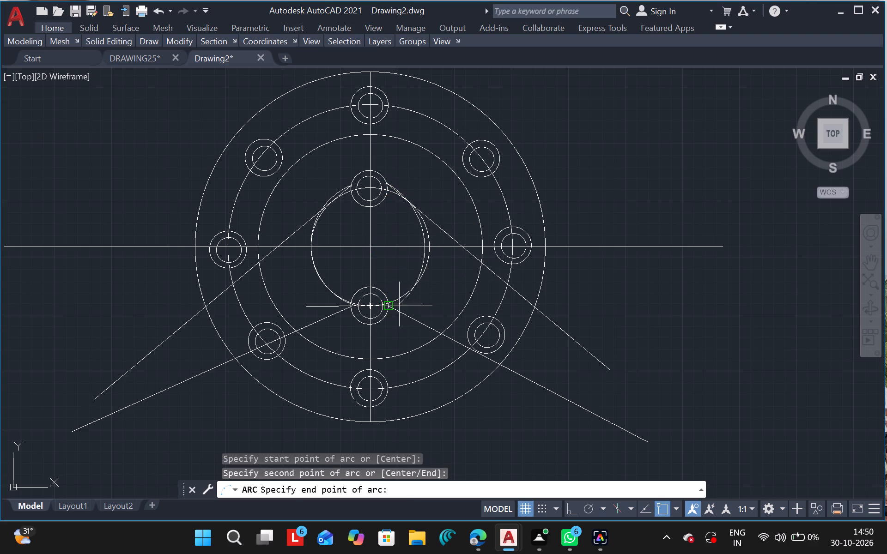
left_click(390, 301)
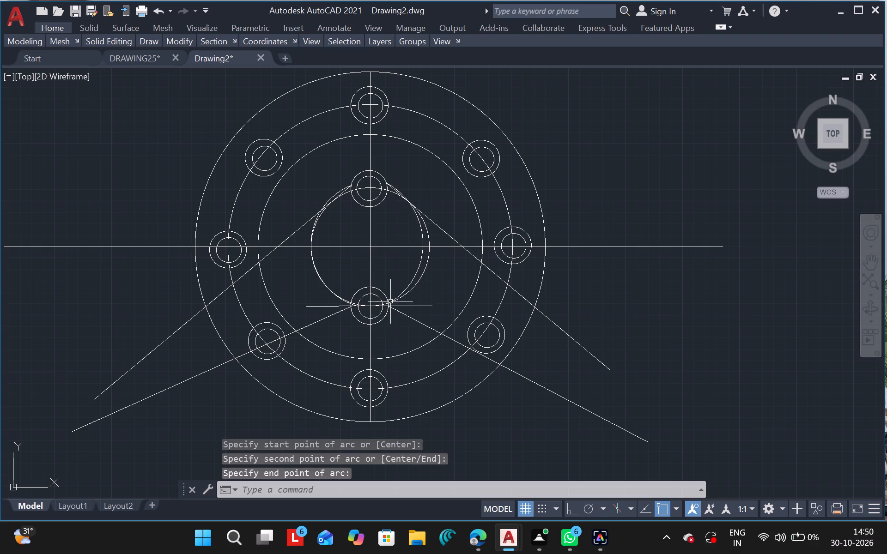
key("Escape")
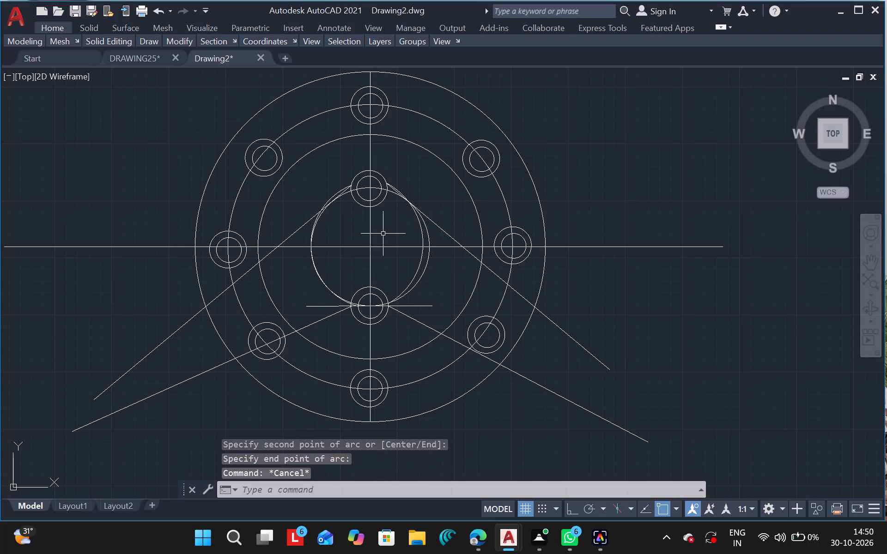
Trim away the three-point arc on the right between the inner holes and the circle segment crossing inside the upper inner hole.
scroll(383, 233, "up", 3, "ctrl")
scroll(383, 233, "down", 3, "ctrl")
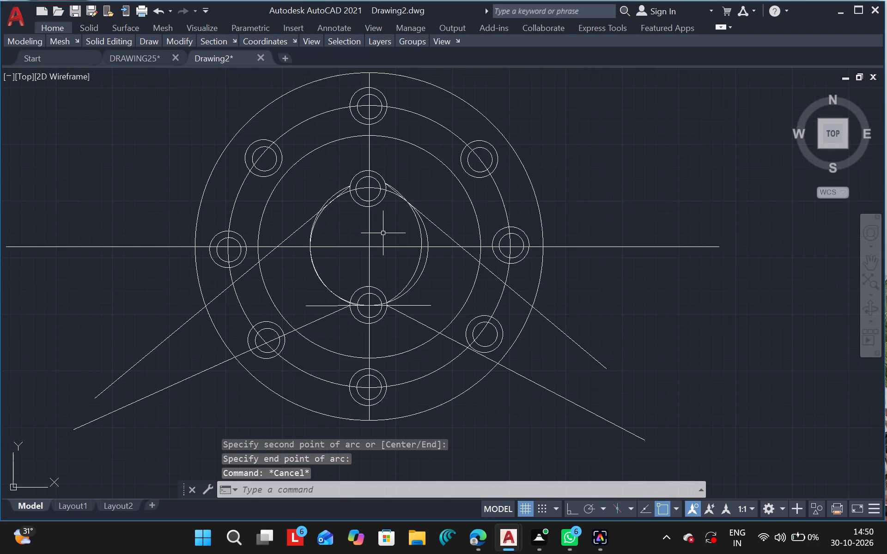
type("TR")
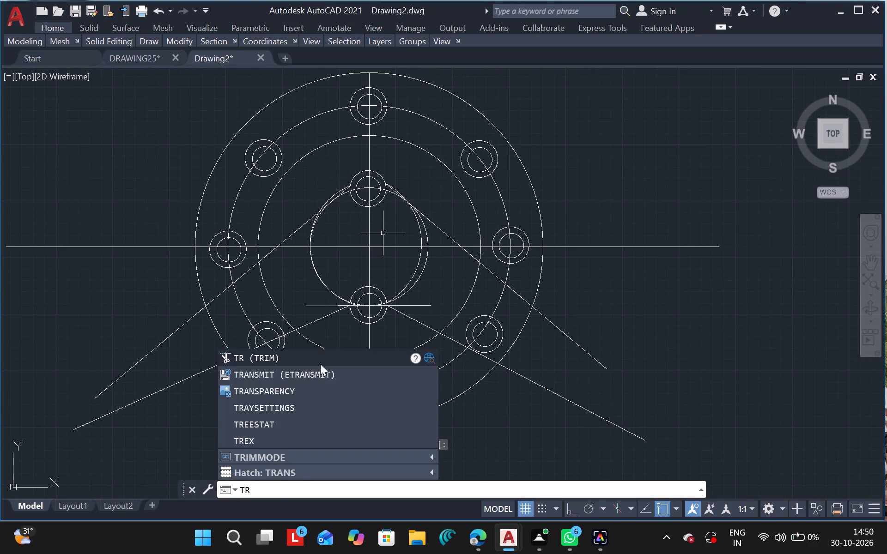
left_click(271, 360)
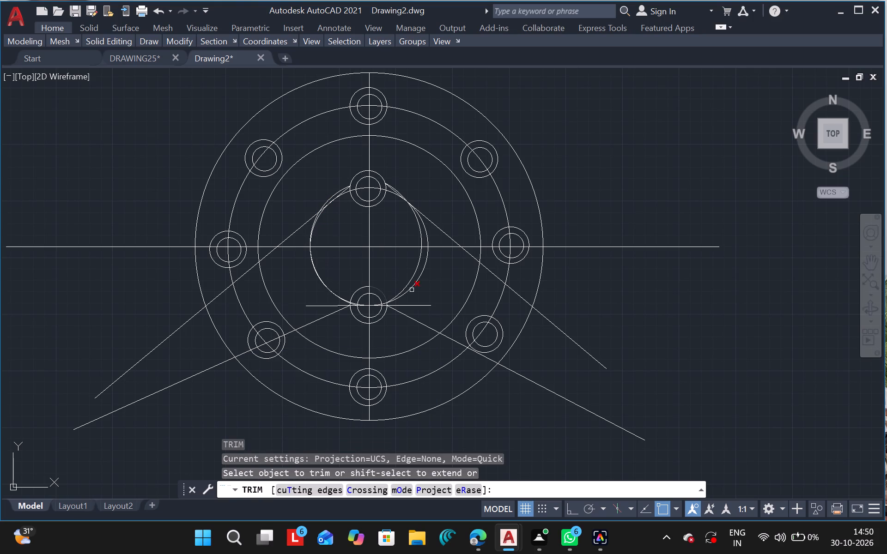
left_click(416, 266)
left_click_drag(419, 229, 396, 198)
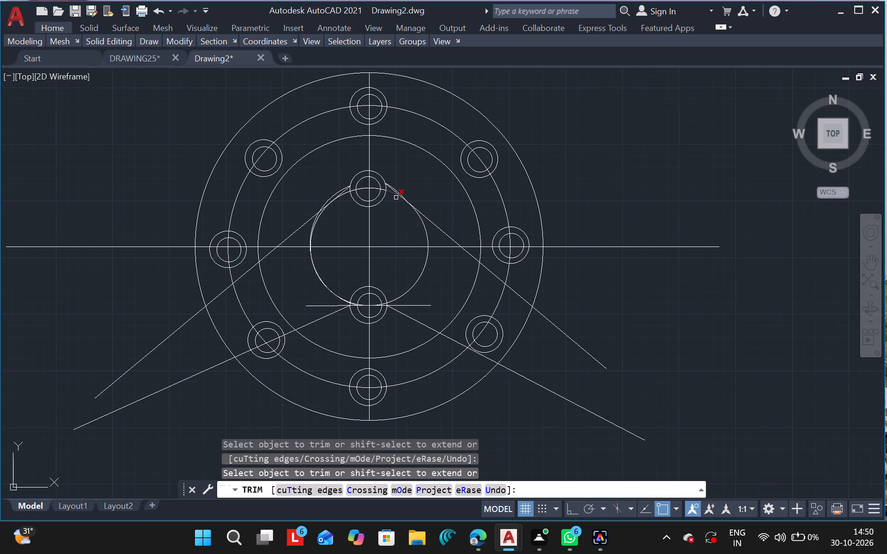
left_click_drag(396, 198, 395, 196)
left_click(395, 196)
left_click_drag(366, 189, 371, 189)
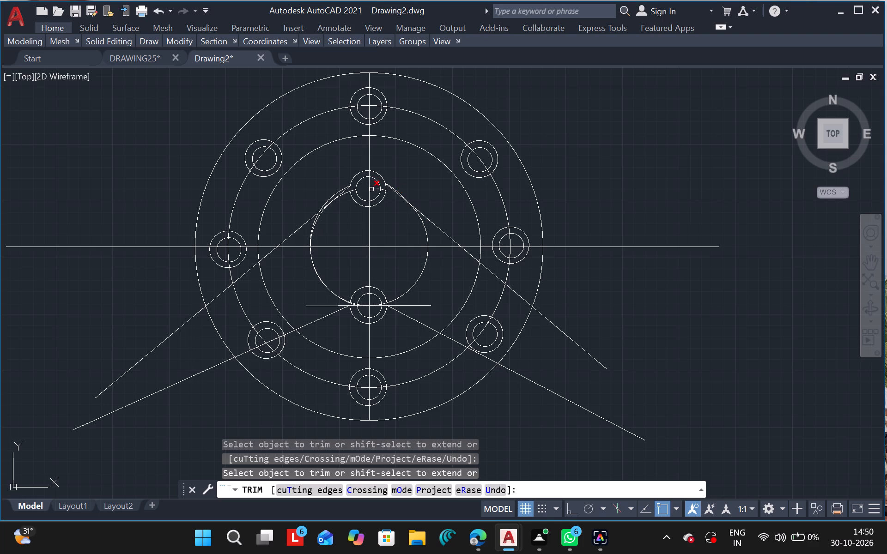
left_click_drag(371, 189, 376, 189)
left_click(376, 189)
Trim both left slanted lines outside the outer circle and from the inner holes outward to about the bolt-hole circle.
left_click(305, 222)
left_click_drag(145, 300, 215, 410)
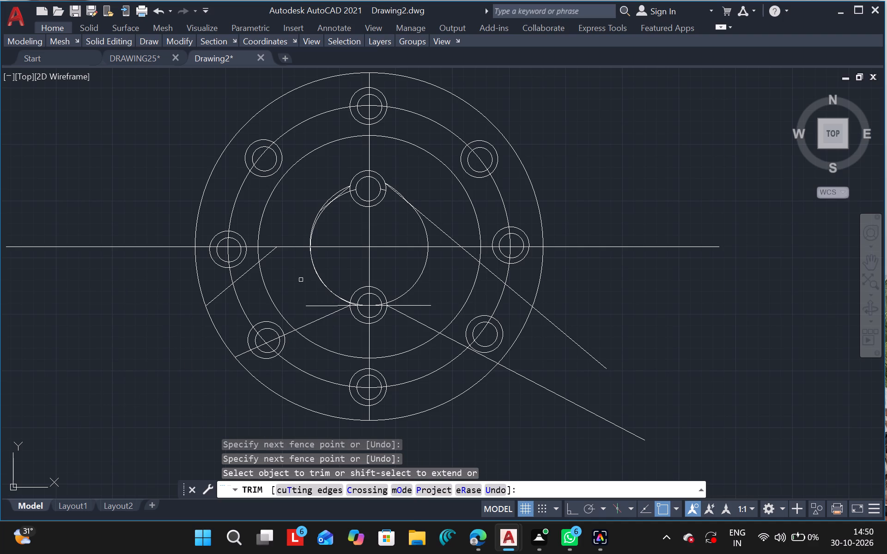
left_click_drag(301, 279, 334, 340)
left_click_drag(265, 254, 249, 265)
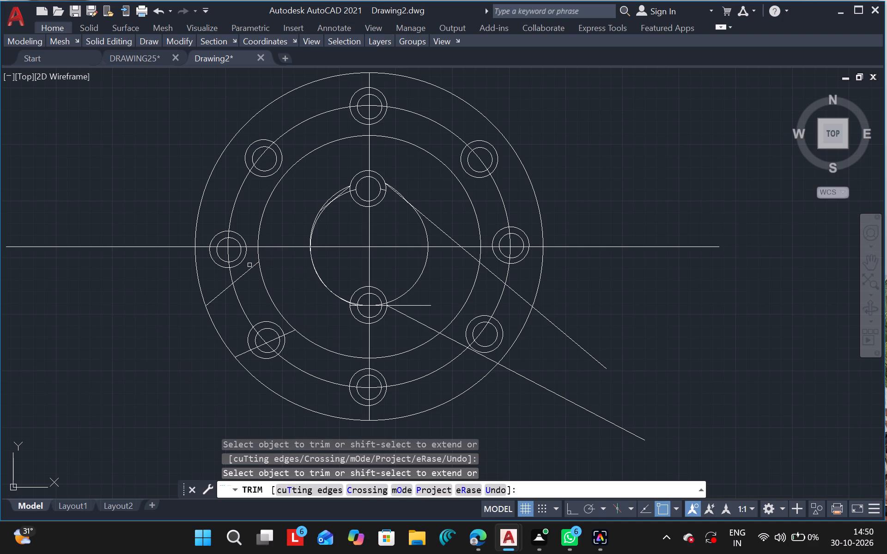
left_click(249, 265)
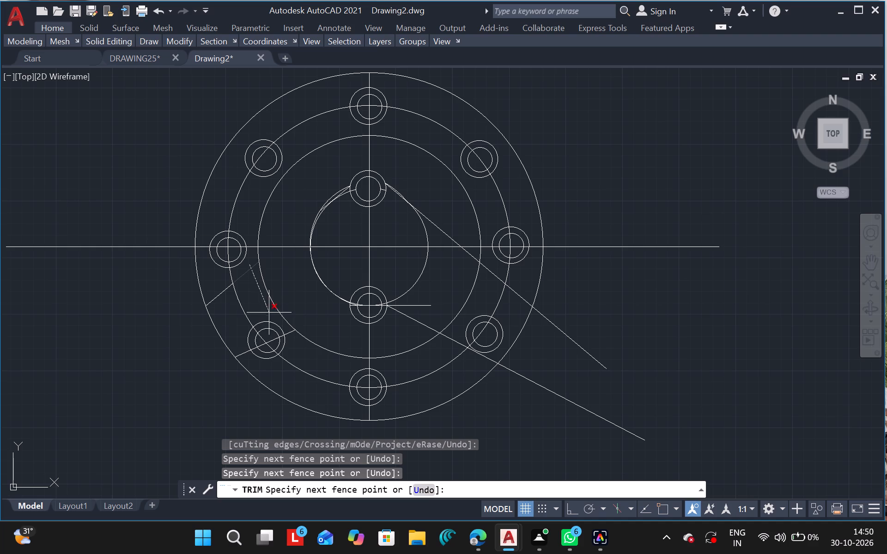
left_click(291, 338)
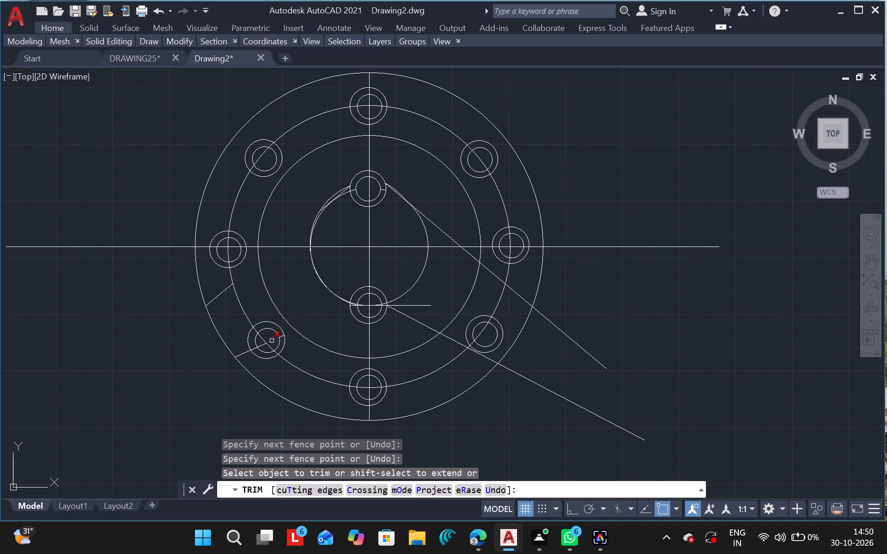
Trim away the leftover pieces of the left slanted lines in the lower-left hole and in the flange's outer ring.
left_click(272, 341)
left_click_drag(254, 347, 260, 349)
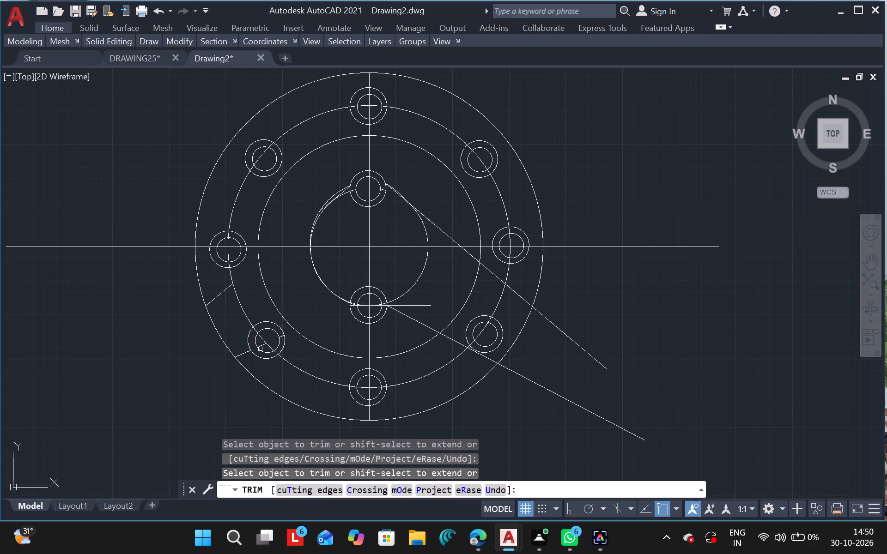
left_click_drag(260, 349, 262, 344)
left_click_drag(262, 344, 281, 335)
left_click_drag(281, 335, 282, 337)
left_click_drag(282, 337, 232, 333)
left_click_drag(232, 333, 235, 338)
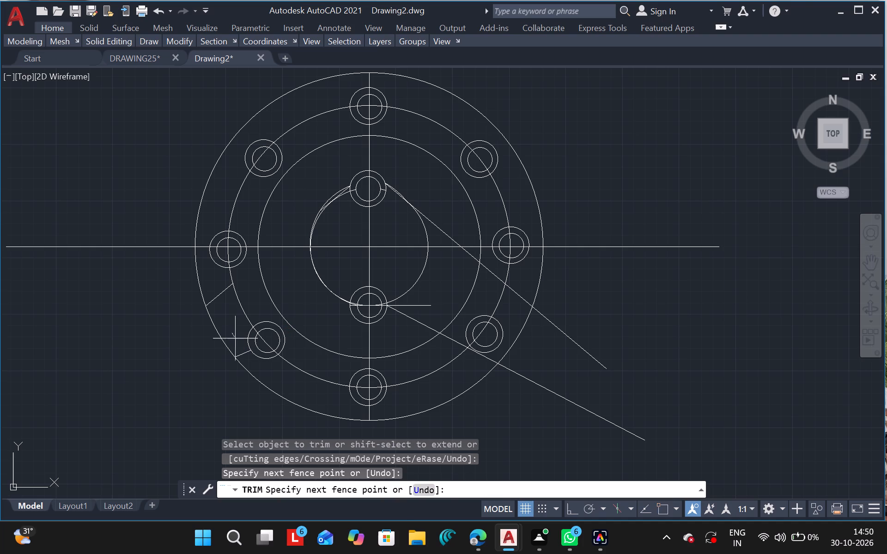
left_click_drag(235, 338, 256, 380)
key("ctrl+z")
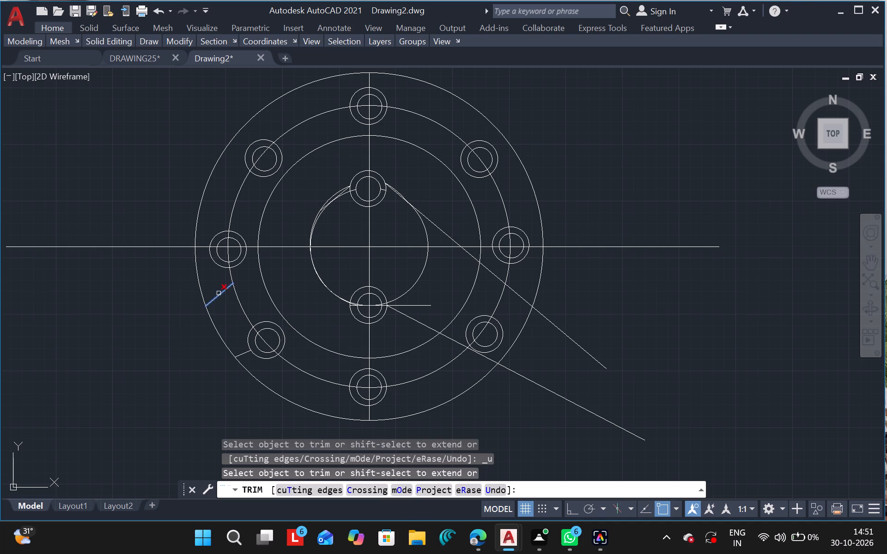
left_click_drag(217, 290, 228, 314)
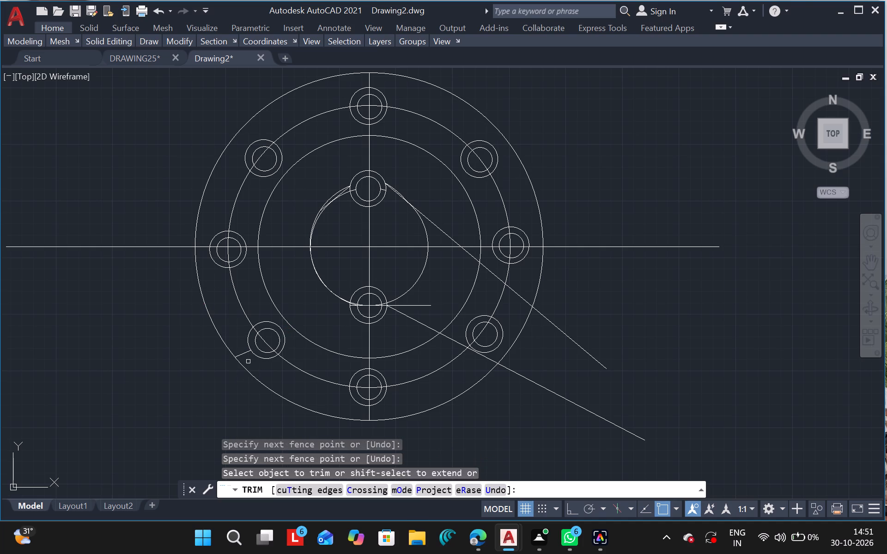
left_click(243, 353)
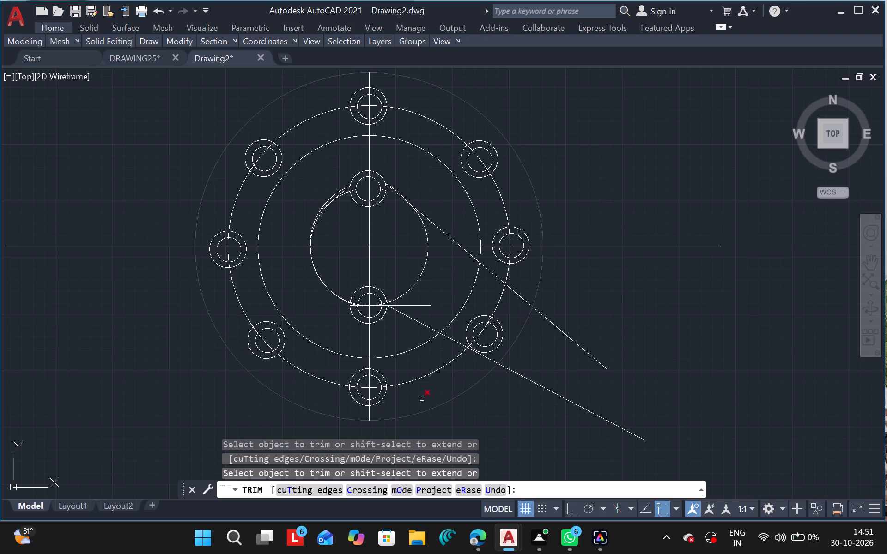
Trim away both right slanted lines beyond the inner circle, keeping the short piece beside the upper inner hole.
left_click(488, 358)
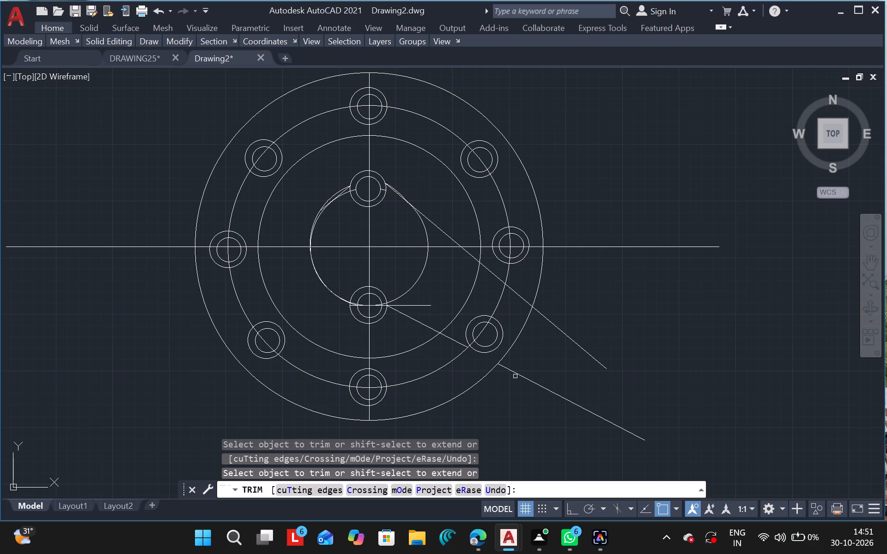
left_click_drag(527, 380, 579, 293)
left_click_drag(579, 293, 523, 380)
left_click_drag(525, 275, 514, 307)
left_click_drag(490, 259, 488, 266)
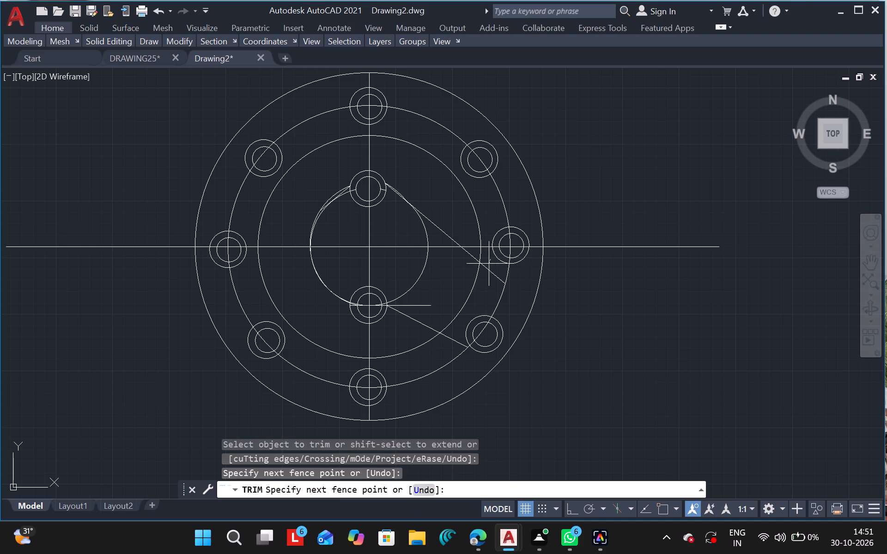
left_click_drag(488, 266, 480, 284)
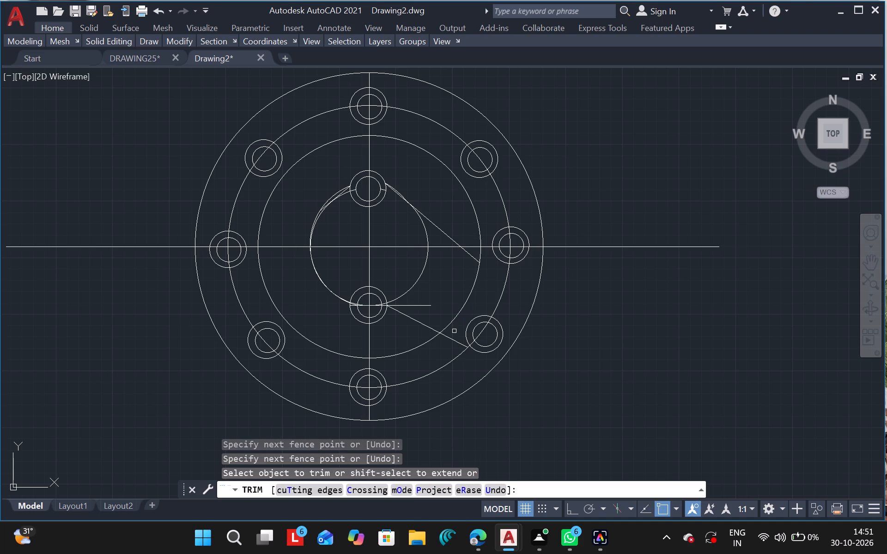
left_click_drag(455, 331, 434, 355)
left_click_drag(441, 201, 430, 231)
left_click_drag(430, 311, 422, 317)
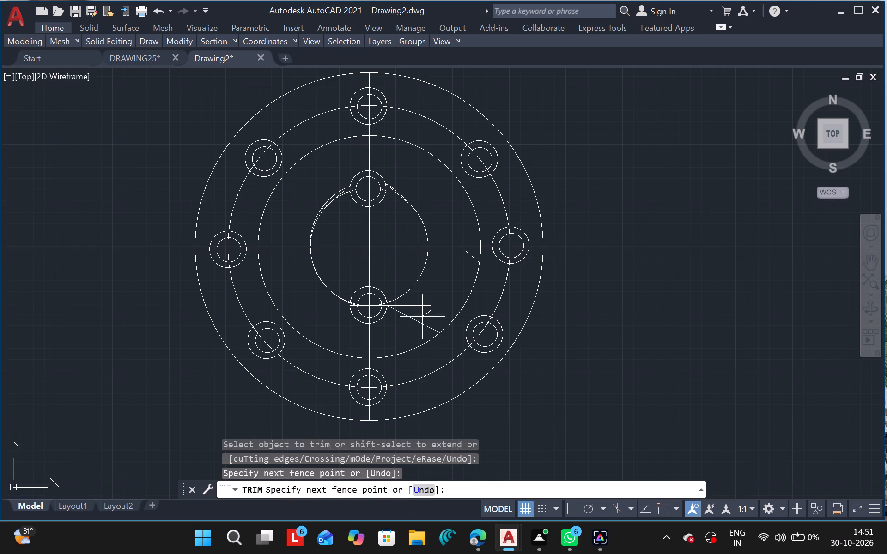
left_click_drag(422, 317, 408, 323)
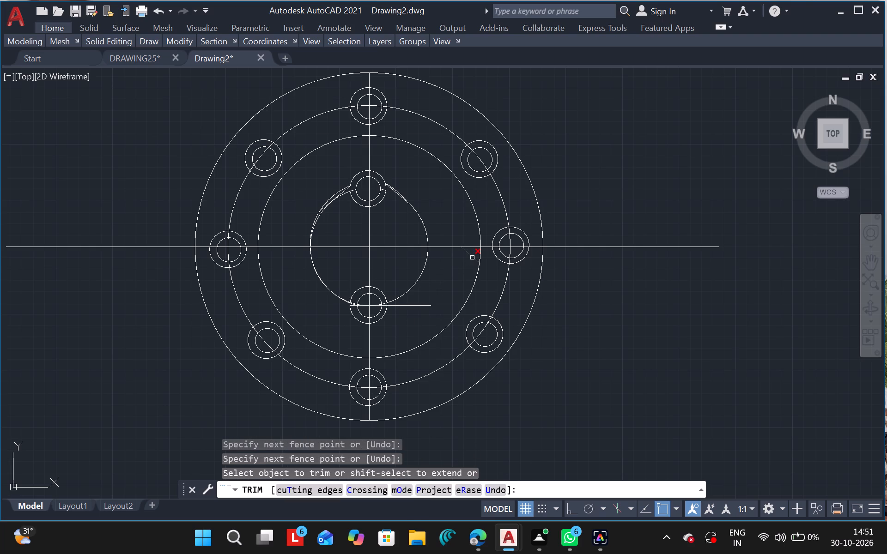
left_click(472, 258)
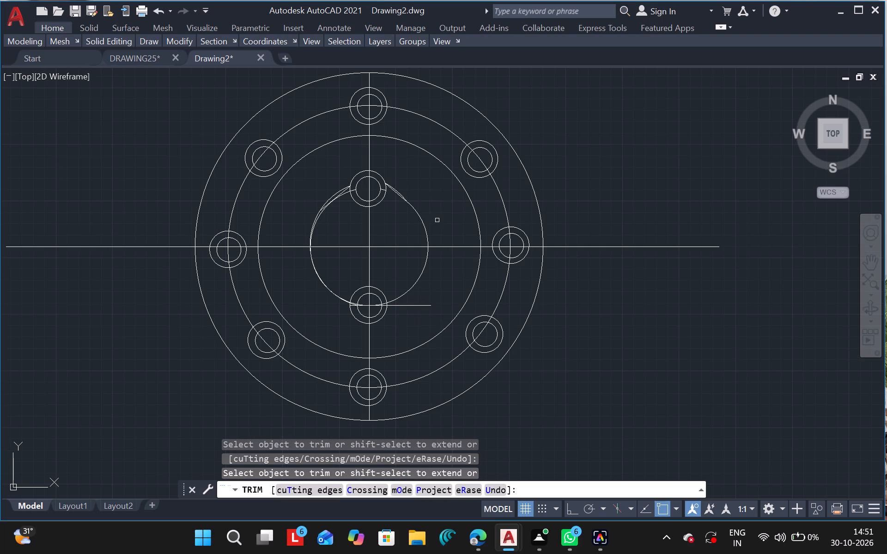
key("ctrl+z")
left_click_drag(473, 258, 407, 177)
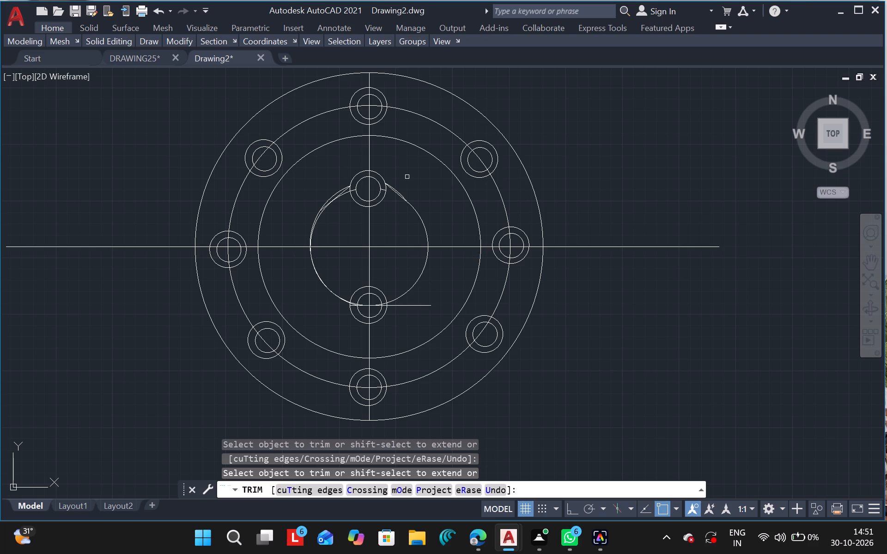
Trim the lower part of the upper inner hole's outer circle and the overlapping curve pieces on its right side.
left_click_drag(407, 177, 397, 186)
left_click_drag(397, 186, 394, 188)
left_click_drag(394, 188, 372, 179)
left_click_drag(372, 179, 364, 207)
left_click_drag(364, 207, 378, 204)
left_click(378, 204)
left_click(383, 190)
left_click_drag(383, 185, 344, 210)
Trim the slanted line and the inner of the two overlapping arcs on the left side of the upper inner hole.
left_click_drag(344, 210, 351, 189)
left_click_drag(351, 189, 345, 190)
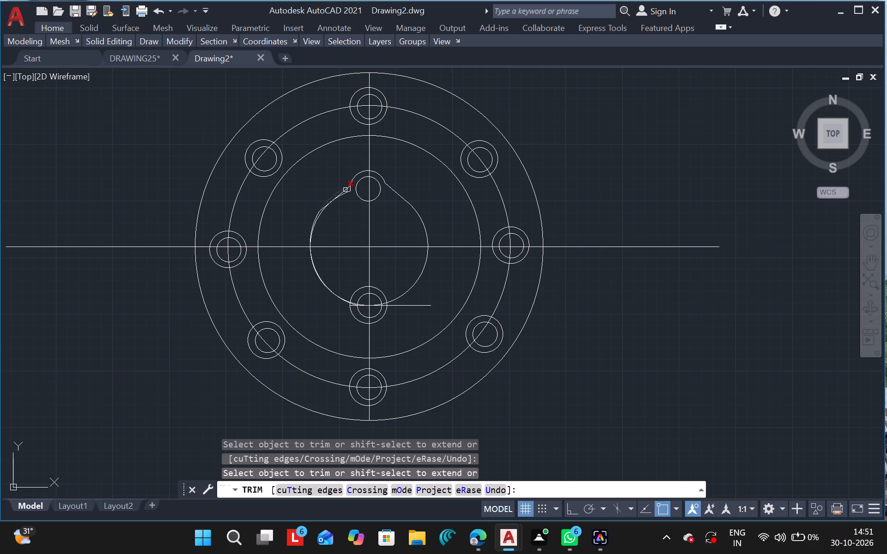
left_click_drag(345, 190, 342, 191)
scroll(342, 191, "up", 4, "ctrl")
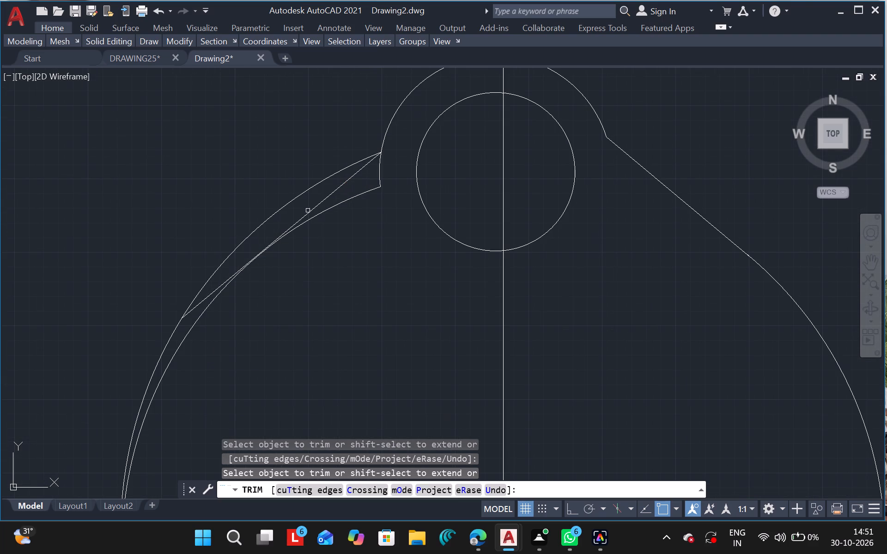
left_click(336, 186)
left_click(373, 190)
scroll(419, 239, "down", 2, "ctrl")
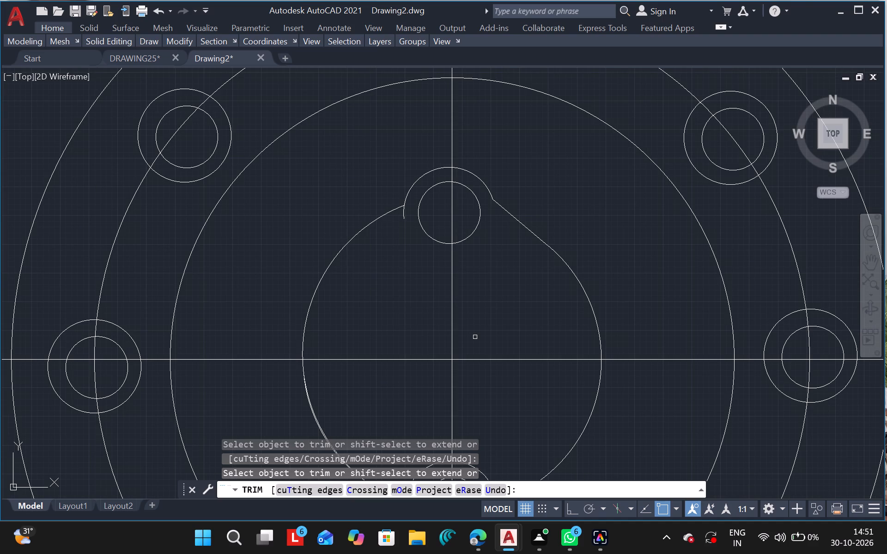
key("ctrl+z")
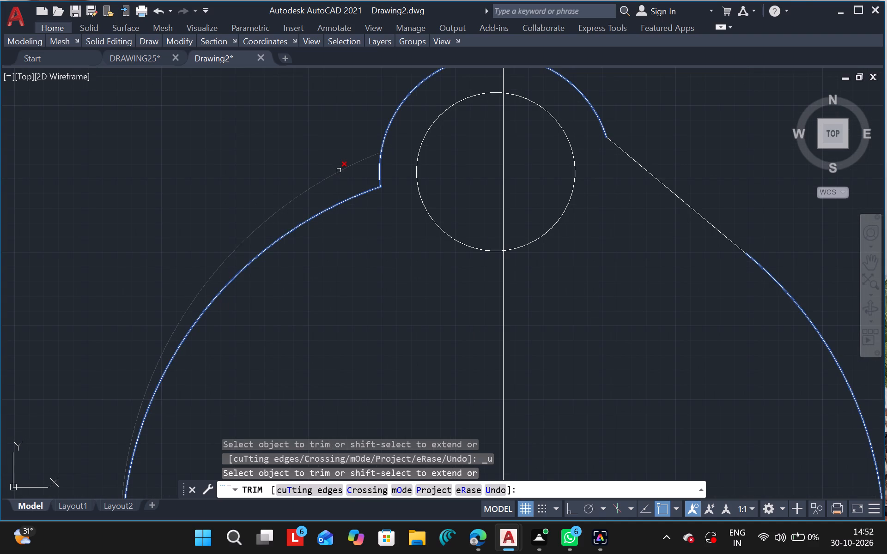
left_click(343, 203)
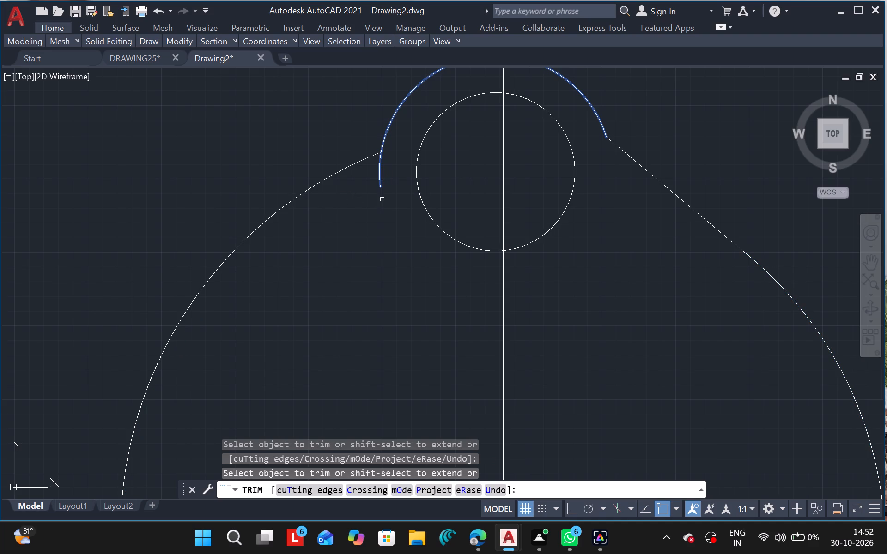
key("Escape")
key("Escape")
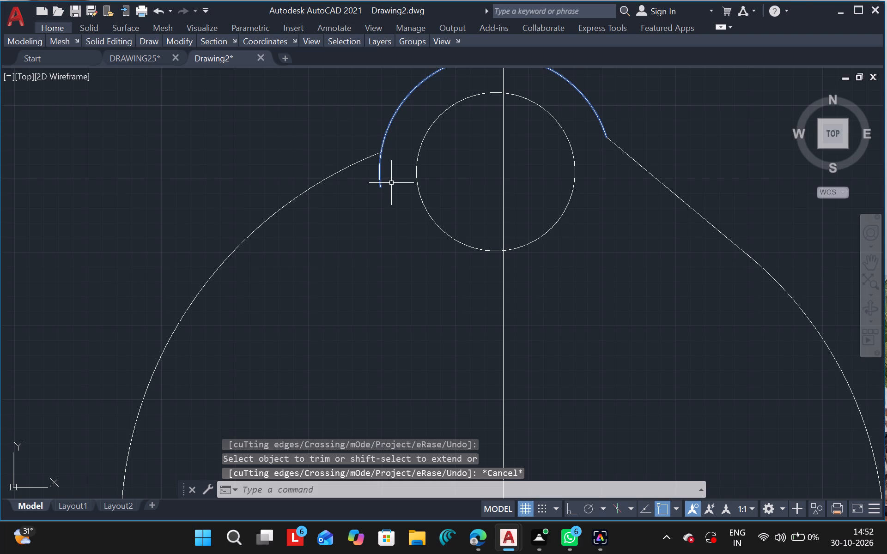
Trim the short stub of the upper inner hole's outer arc that extends below its left junction with the central contour.
scroll(397, 161, "down", 3, "ctrl")
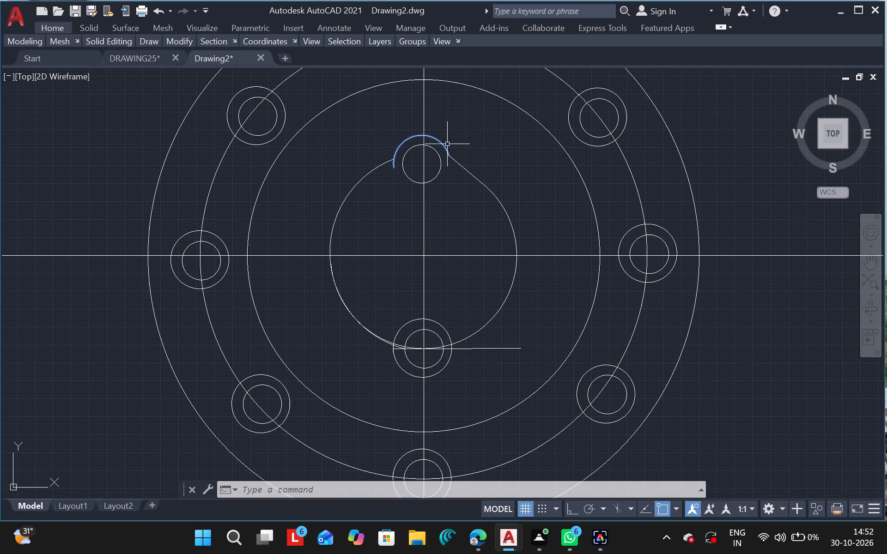
key("Escape")
key("Escape")
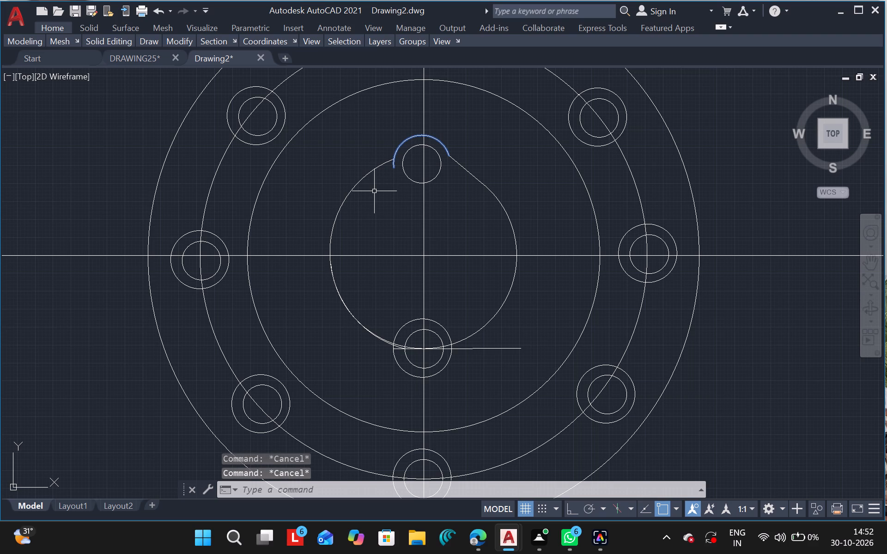
left_click(410, 140)
key("Escape")
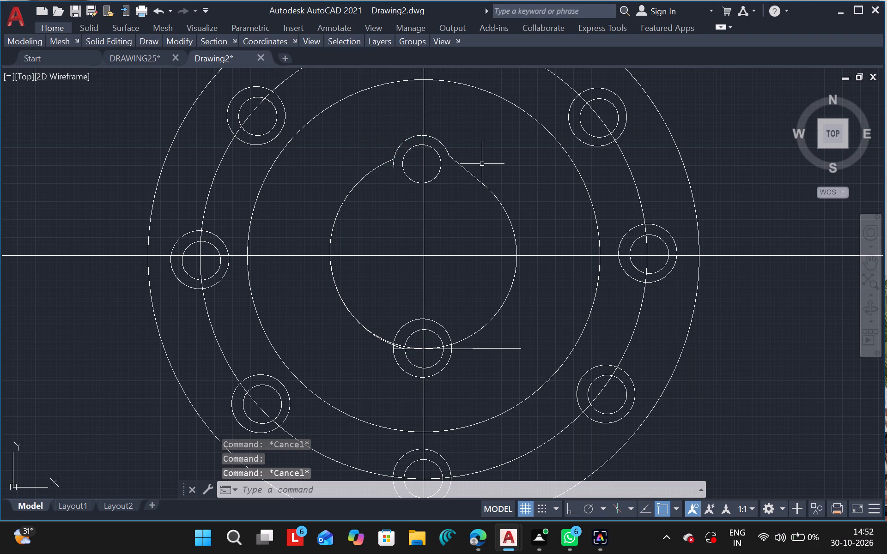
scroll(387, 163, "up", 1, "ctrl")
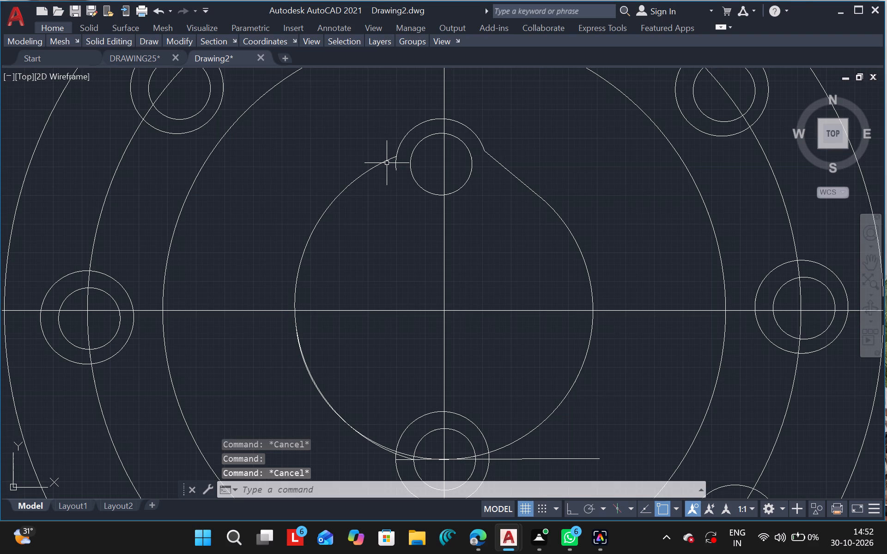
type("TR")
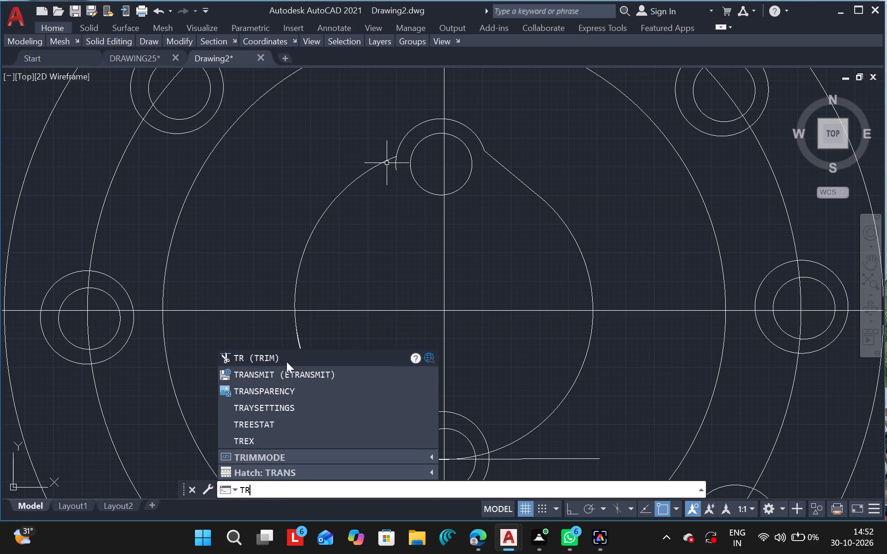
left_click(287, 360)
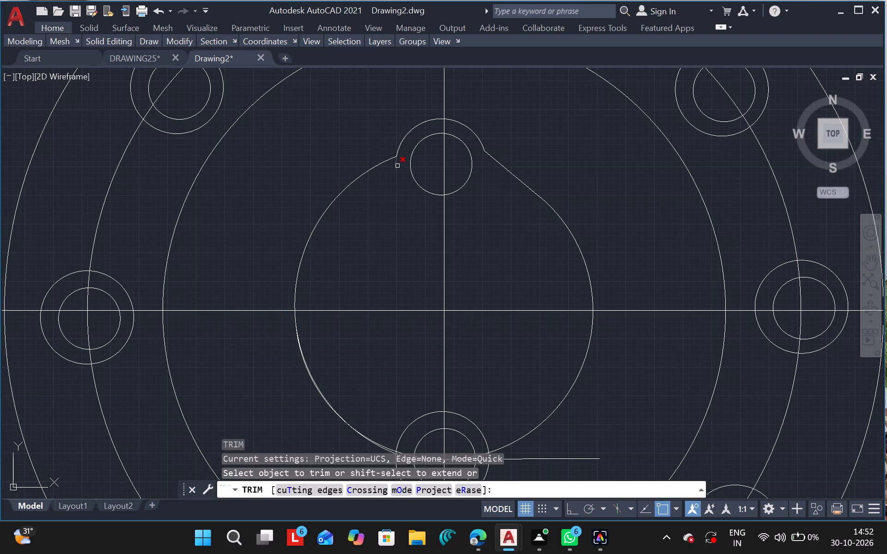
left_click(397, 166)
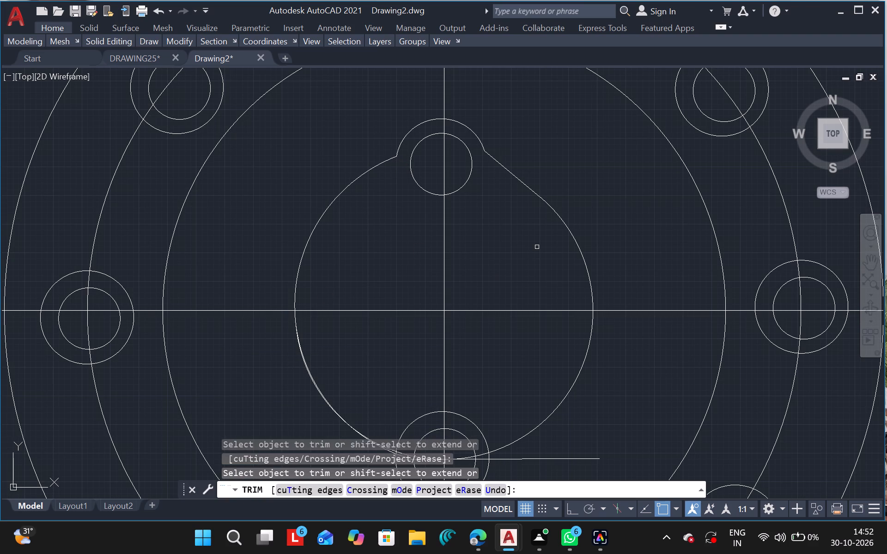
scroll(537, 247, "left", 2)
key("Escape")
Trim the horizontal line extending right of the lower inner hole and the upper part of that hole's outer circle.
scroll(486, 219, "down", 2, "ctrl")
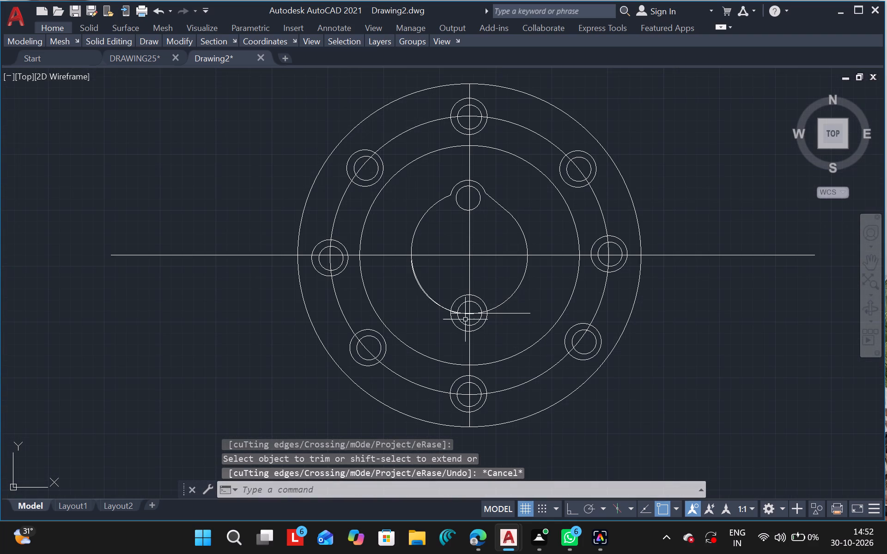
scroll(461, 285, "up", 2, "ctrl")
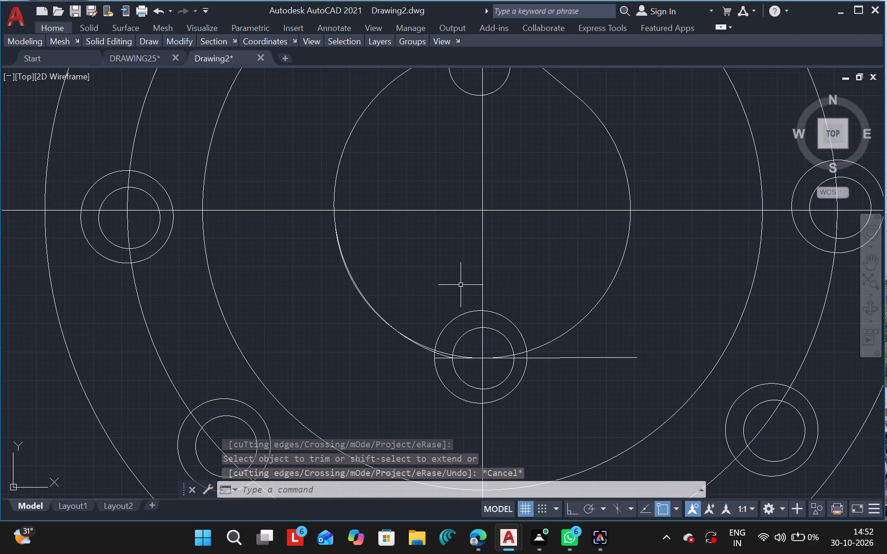
type("TR")
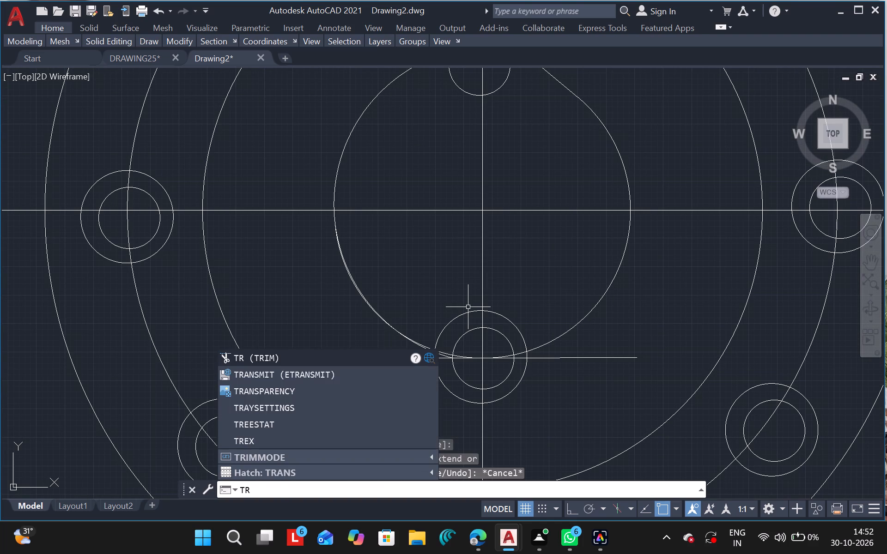
left_click(332, 361)
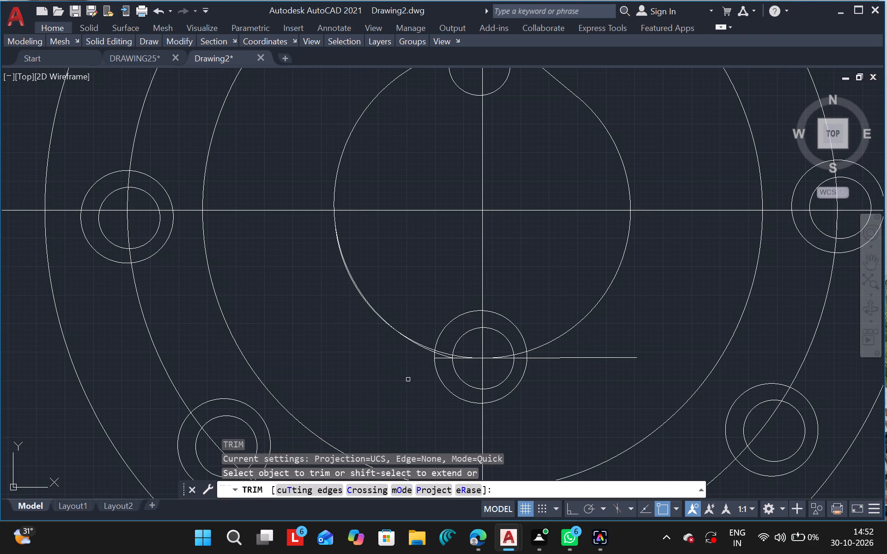
left_click(578, 361)
left_click(580, 351)
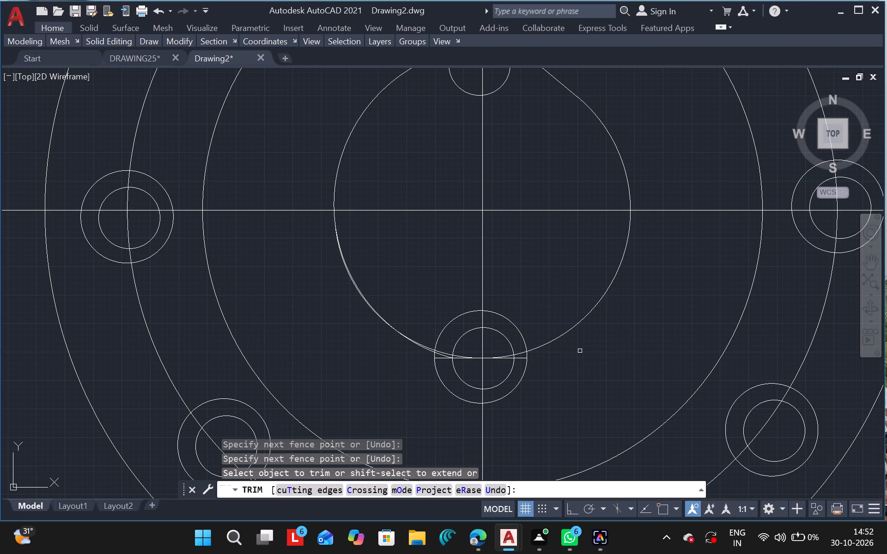
left_click_drag(463, 313, 504, 315)
left_click_drag(504, 315, 514, 388)
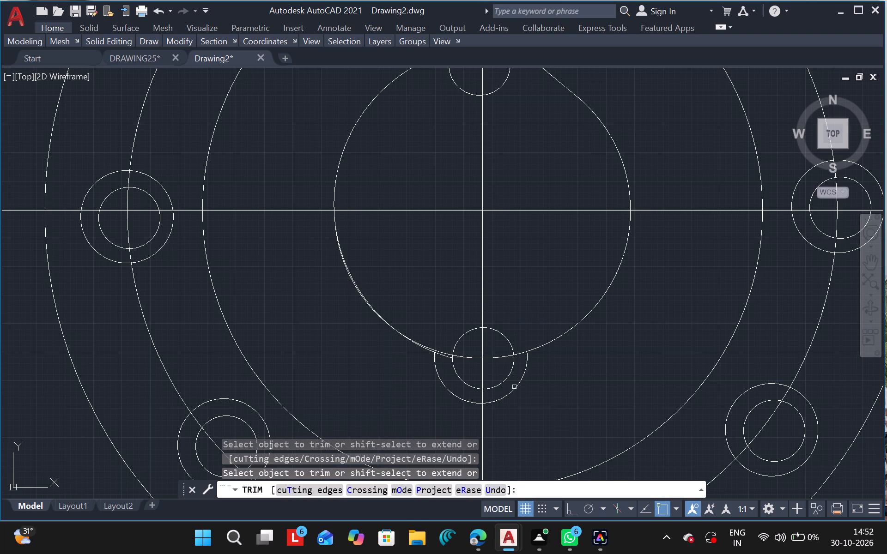
Trim the horizontal line pieces and central-circle arc pieces lying within the lower inner hole's outer circle.
left_click_drag(514, 388, 446, 359)
left_click_drag(446, 359, 441, 357)
left_click_drag(441, 357, 462, 361)
left_click_drag(462, 361, 460, 360)
left_click_drag(460, 360, 507, 361)
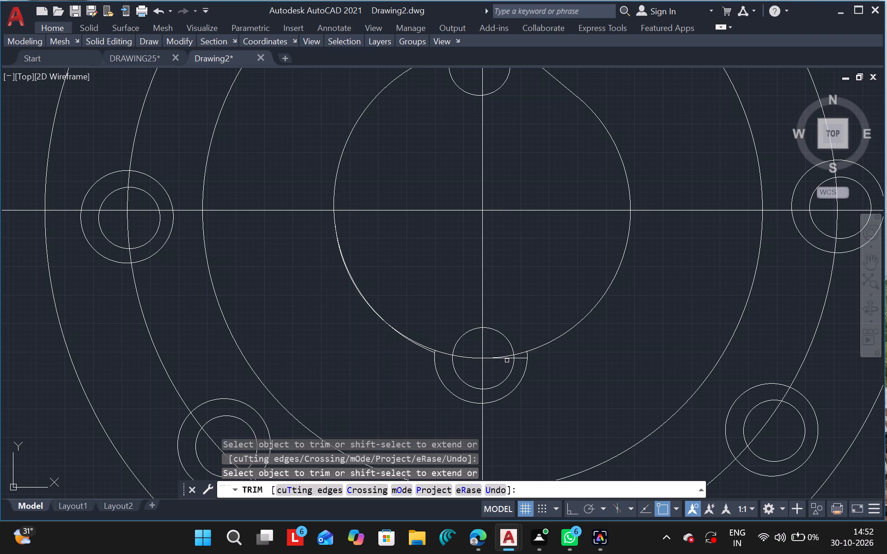
left_click_drag(507, 361, 507, 358)
left_click(507, 358)
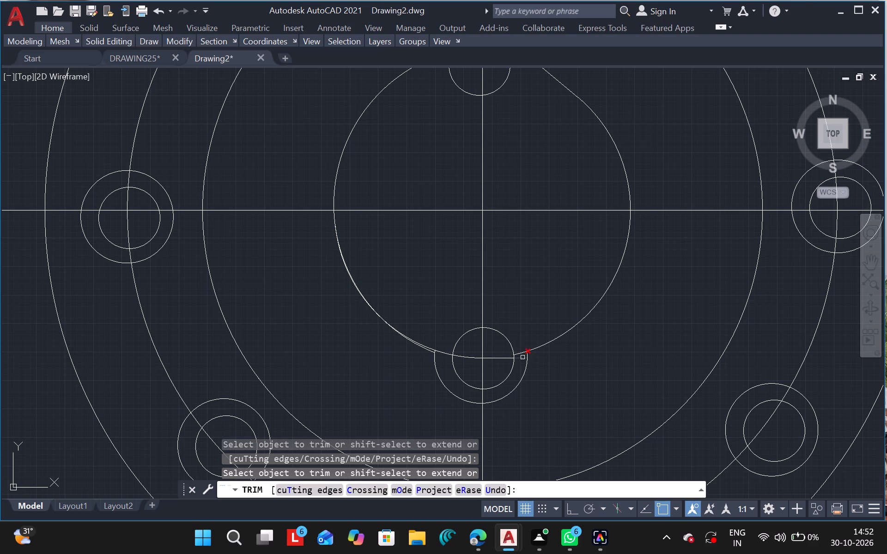
left_click(516, 357)
left_click_drag(492, 358, 462, 358)
left_click_drag(462, 358, 462, 356)
left_click_drag(462, 356, 442, 351)
left_click(442, 351)
left_click(523, 351)
Trim the duplicate arc pieces along the lower-left side of the central contour.
scroll(512, 291, "down", 1, "ctrl")
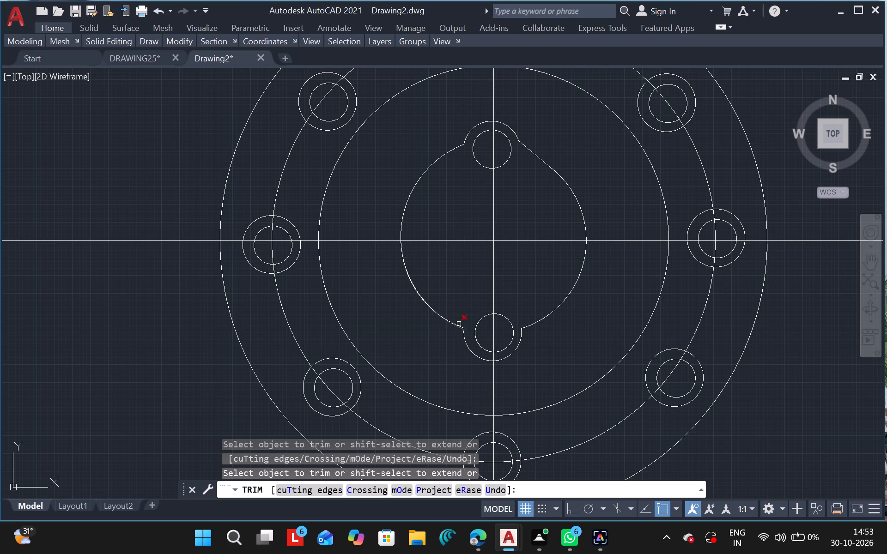
left_click(456, 325)
left_click_drag(419, 296, 480, 273)
left_click_drag(480, 273, 483, 271)
key("Escape")
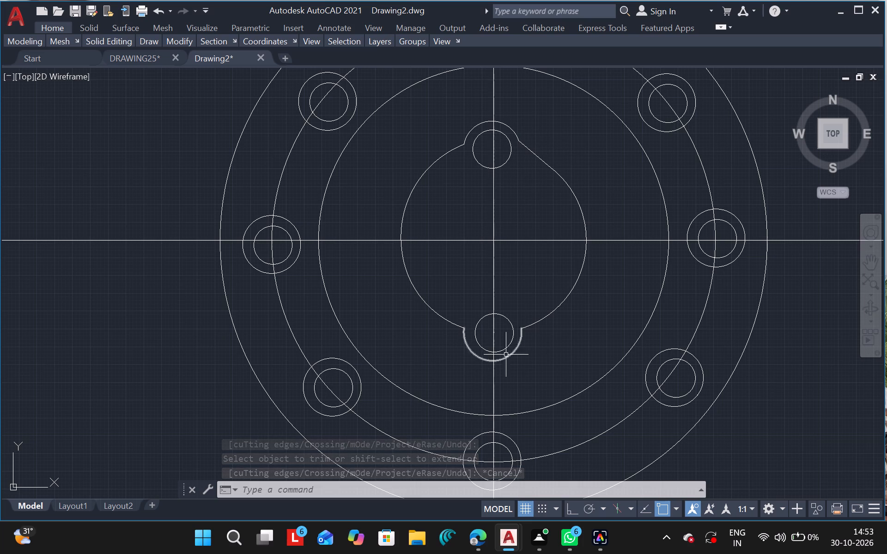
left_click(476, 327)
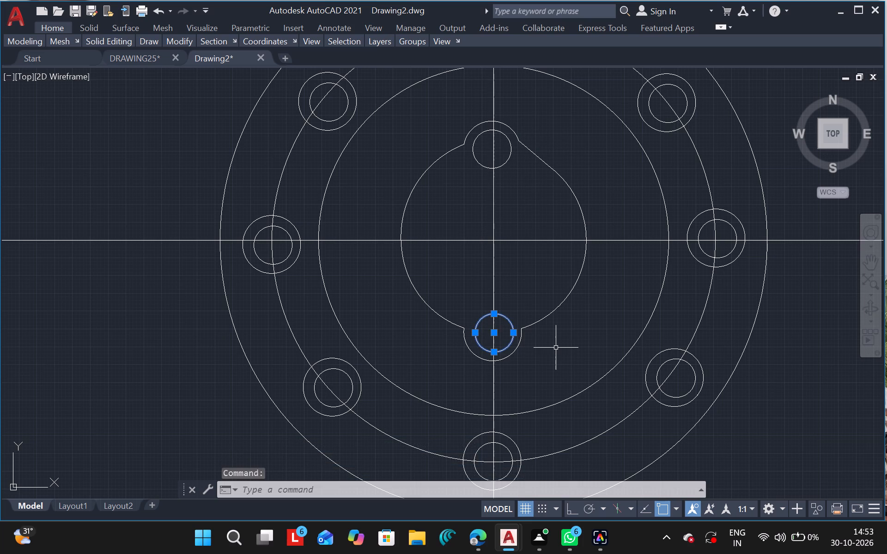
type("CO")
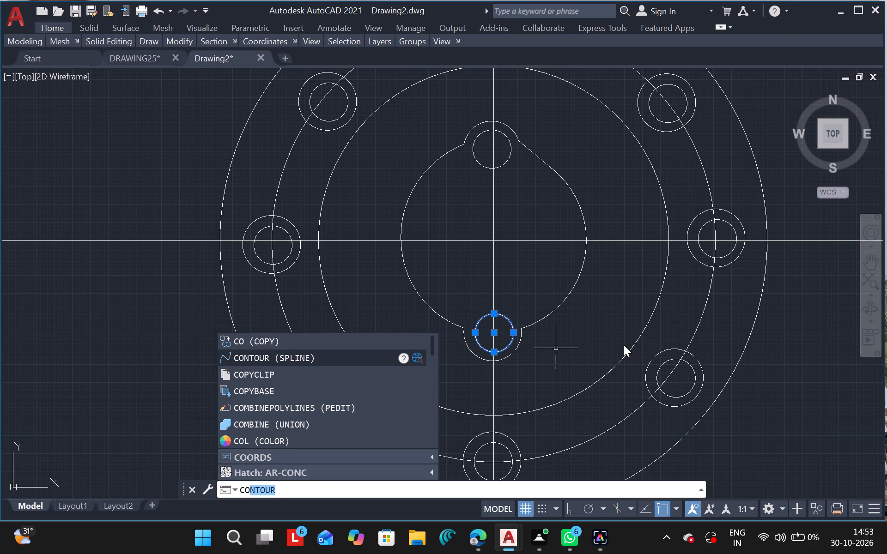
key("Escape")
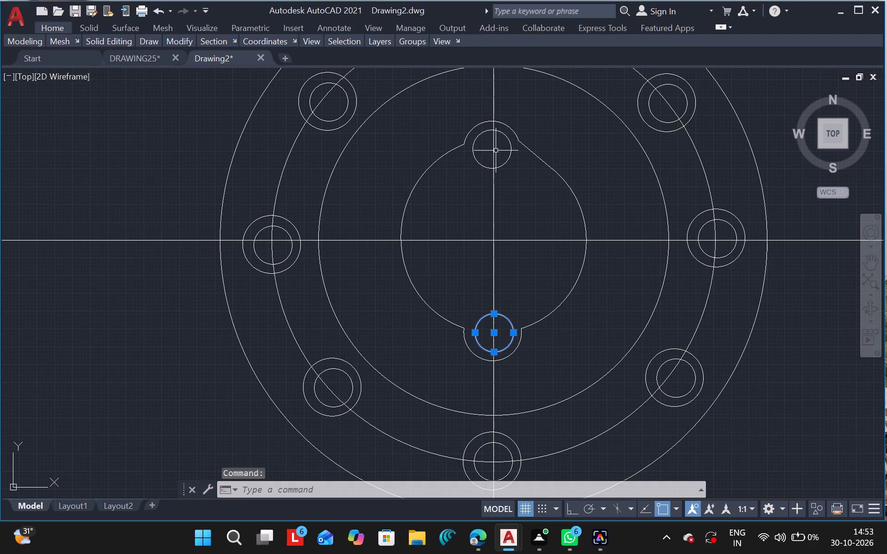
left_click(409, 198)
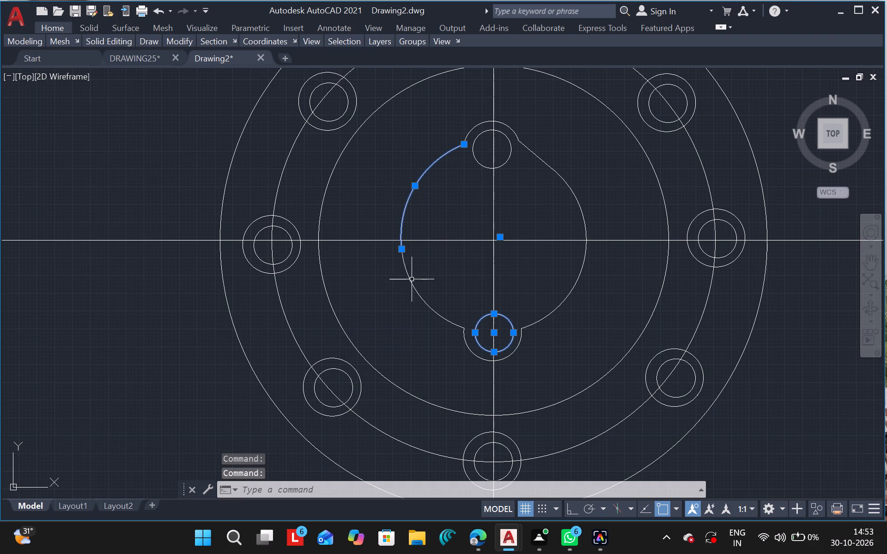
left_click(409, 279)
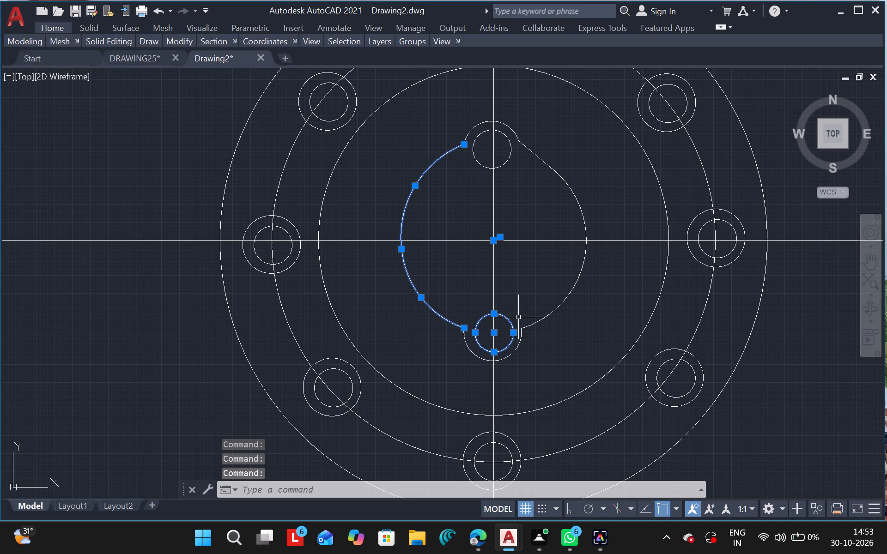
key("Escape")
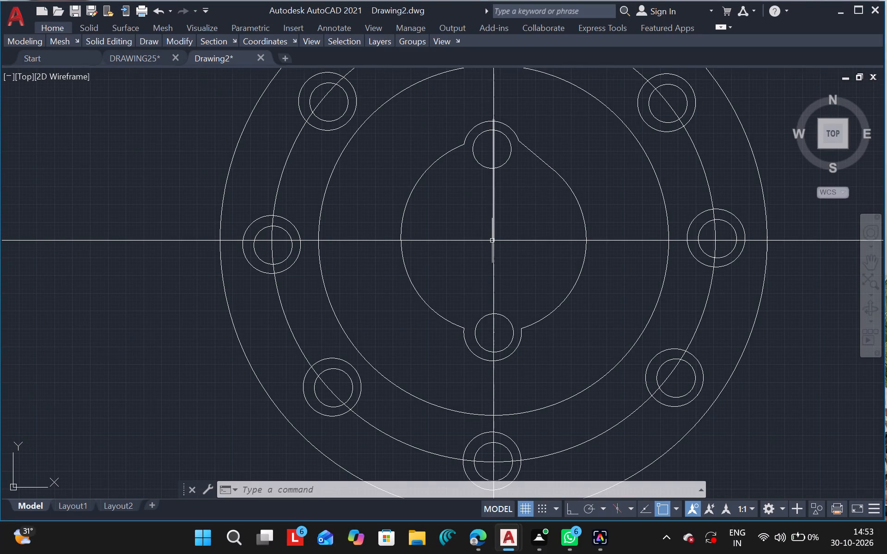
Delete the right arc of the central contour and the short slanted line joining it to the upper inner hole's outer arc.
scroll(492, 241, "down", 1, "ctrl")
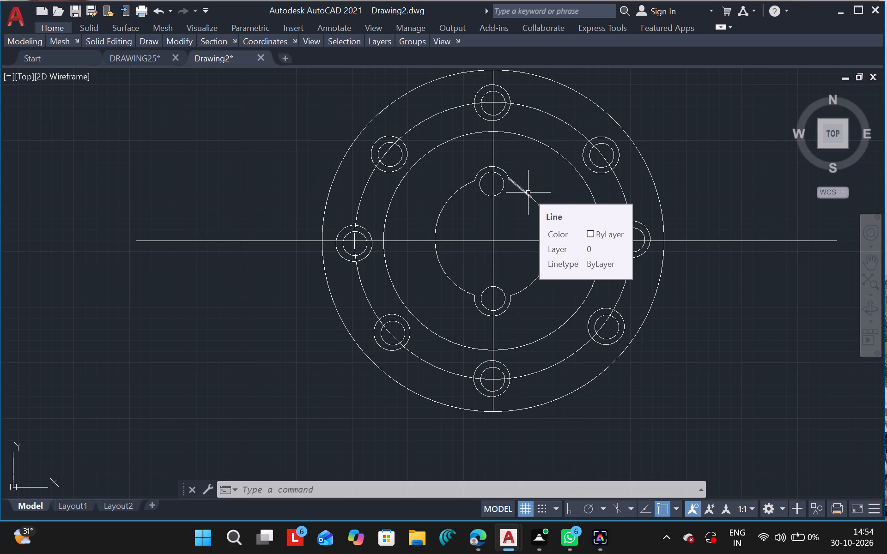
left_click(541, 270)
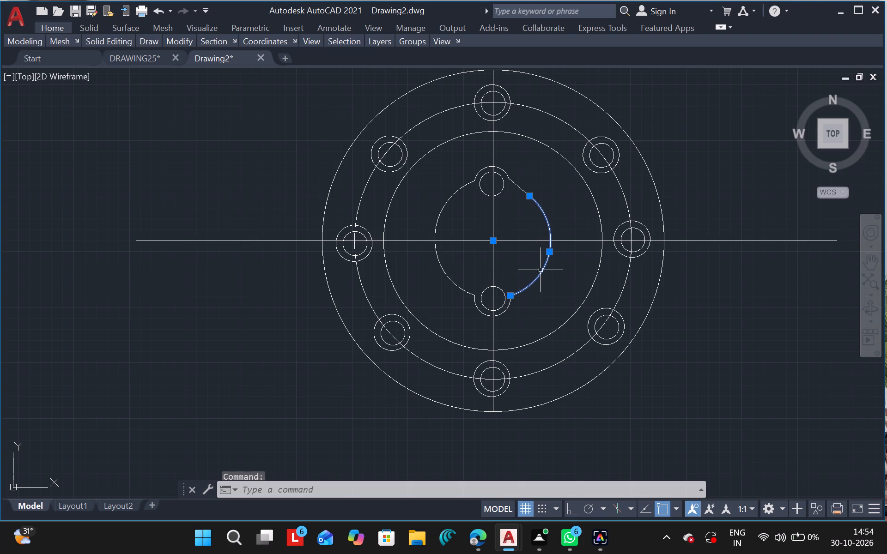
key("Delete")
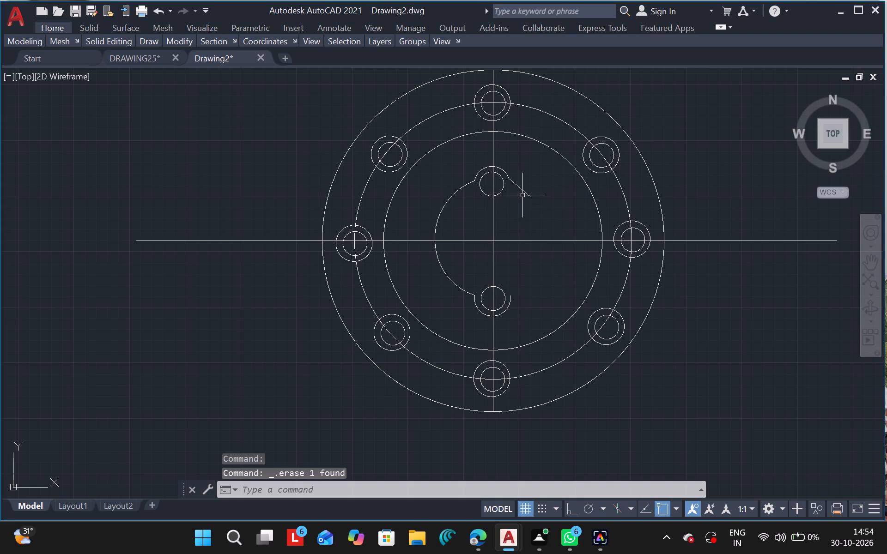
left_click_drag(523, 189, 619, 243)
key("Delete")
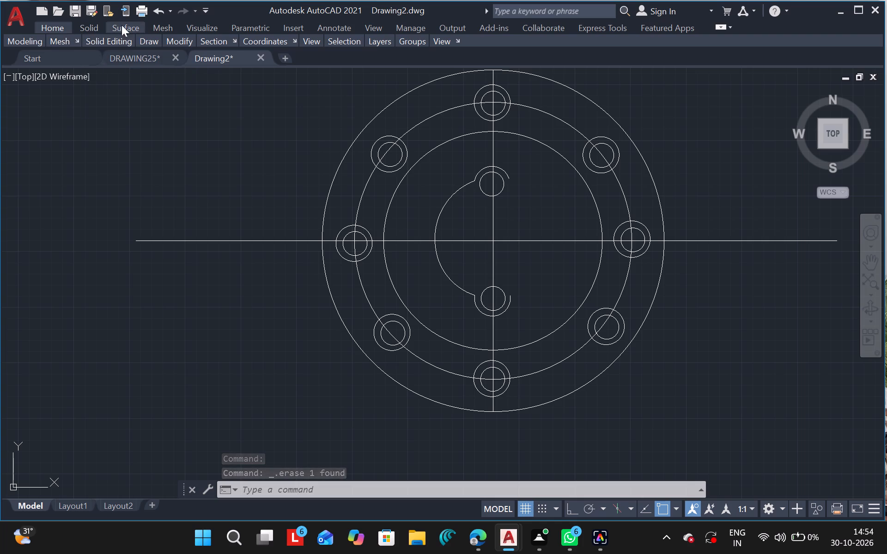
Draw a straight line connecting the right ends of the upper and lower inner holes' outer arcs.
left_click(149, 37)
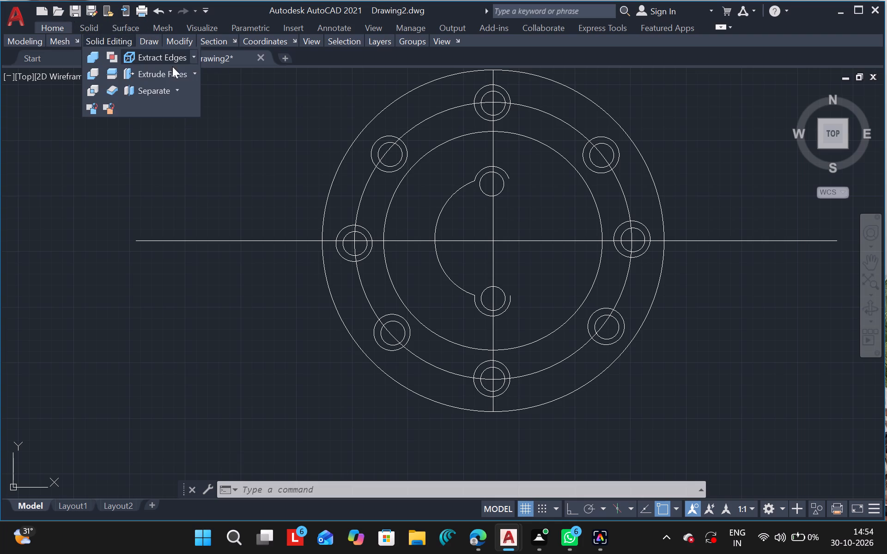
left_click(144, 43)
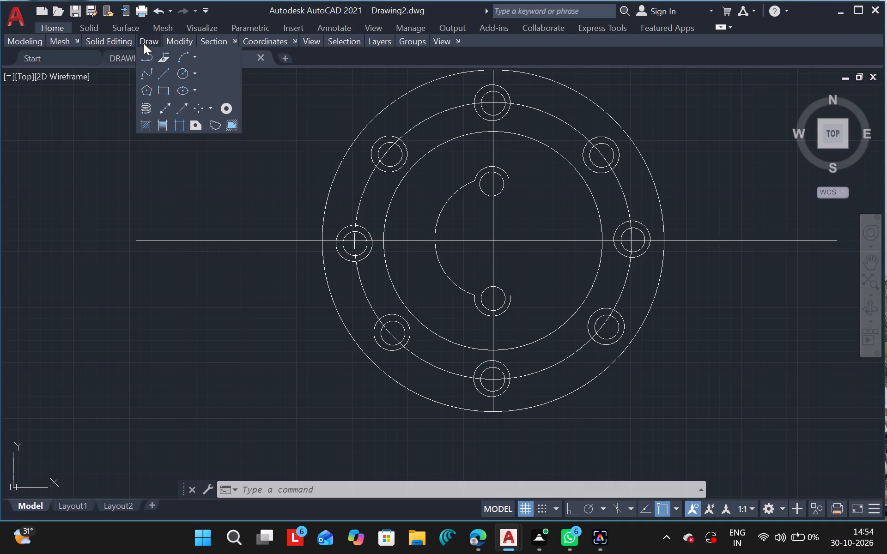
left_click(161, 75)
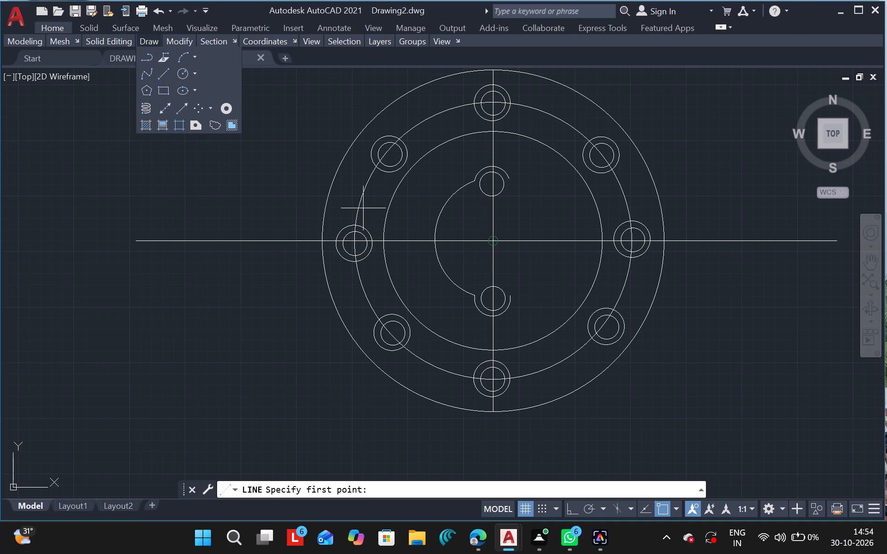
left_click_drag(508, 182, 544, 307)
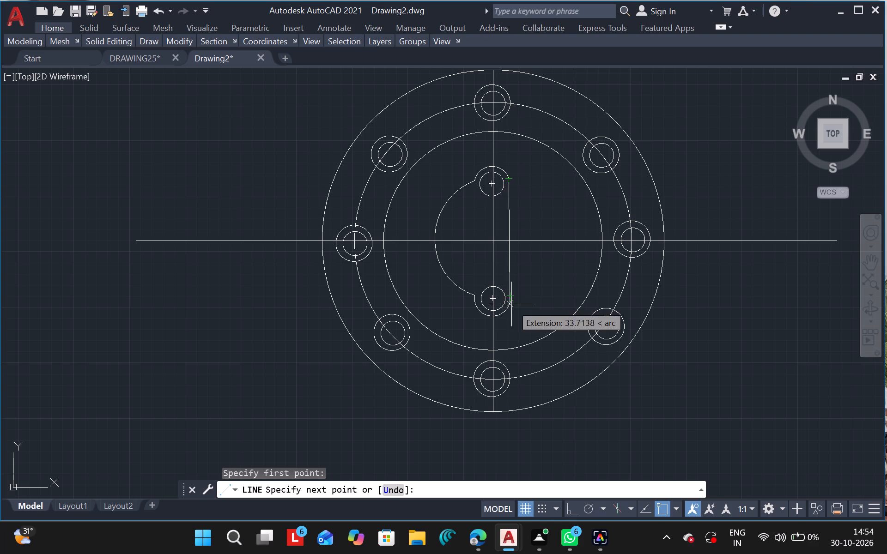
left_click(510, 301)
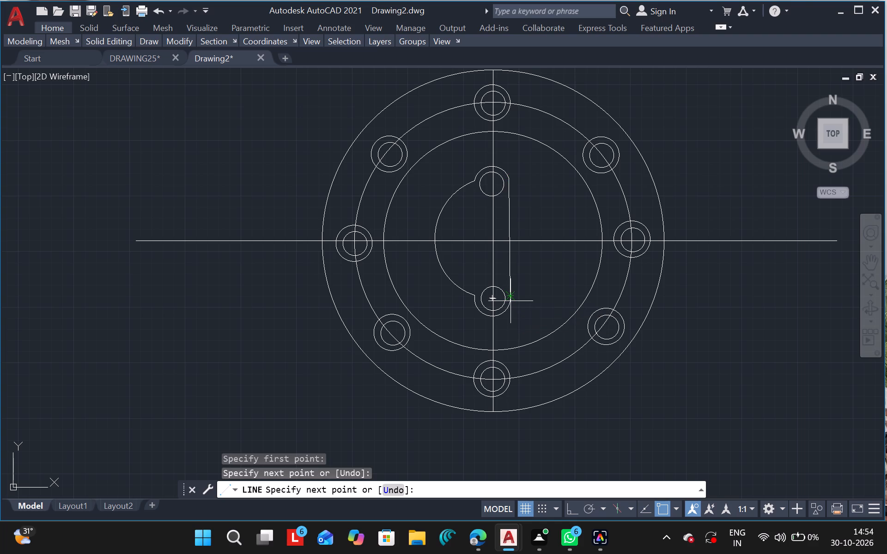
key("ctrl+z")
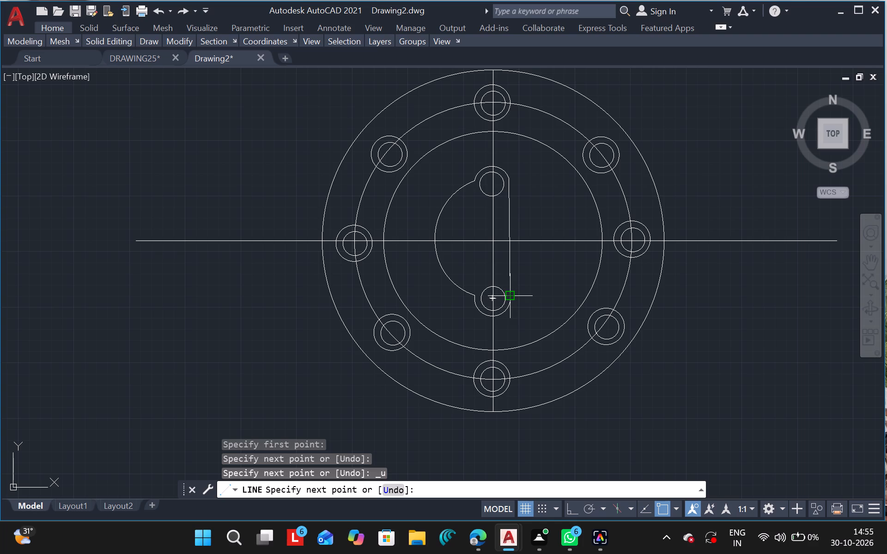
left_click(510, 296)
key("Escape")
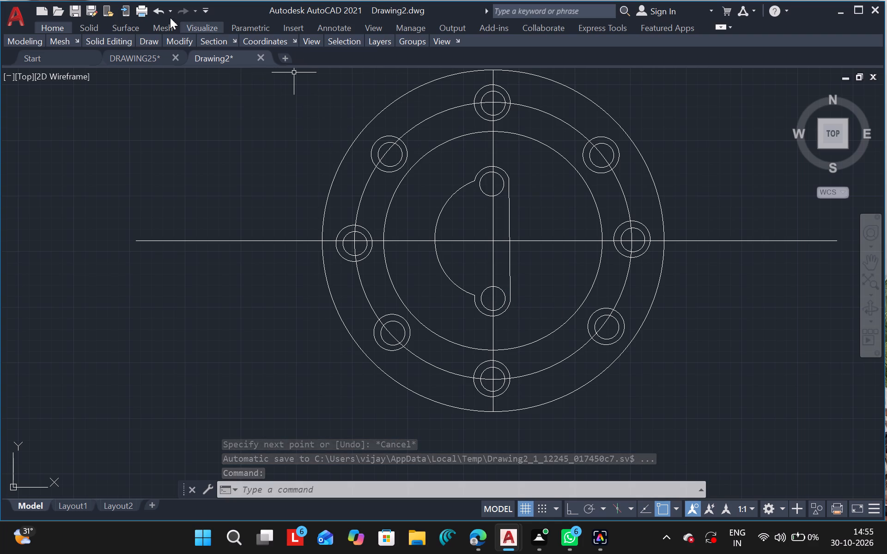
Draw a three-point arc from the upper outer arc's right end through the lower one's right end, finishing just below the lower inner hole.
left_click(151, 40)
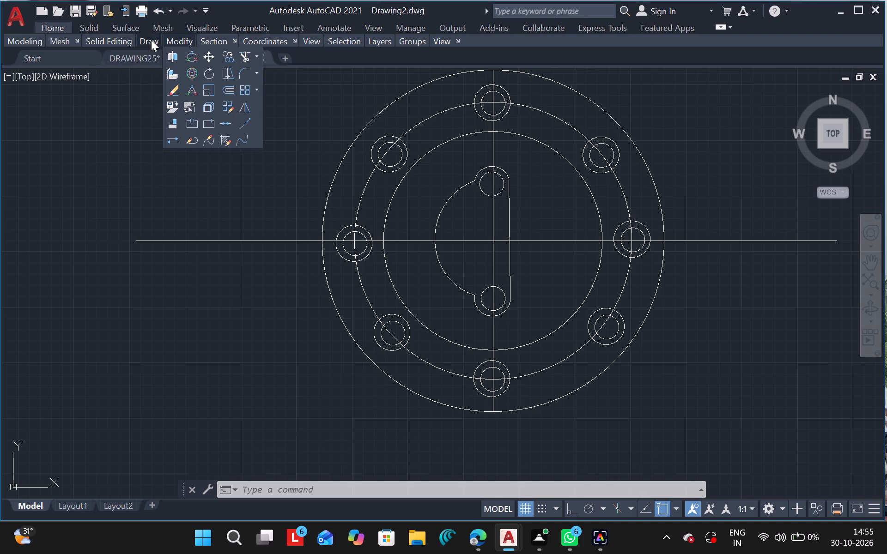
left_click(182, 60)
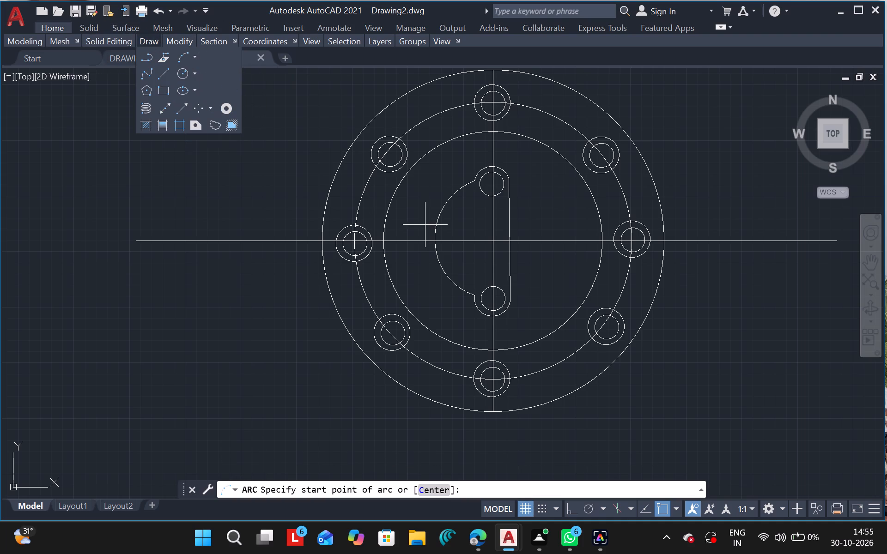
left_click_drag(506, 180, 520, 299)
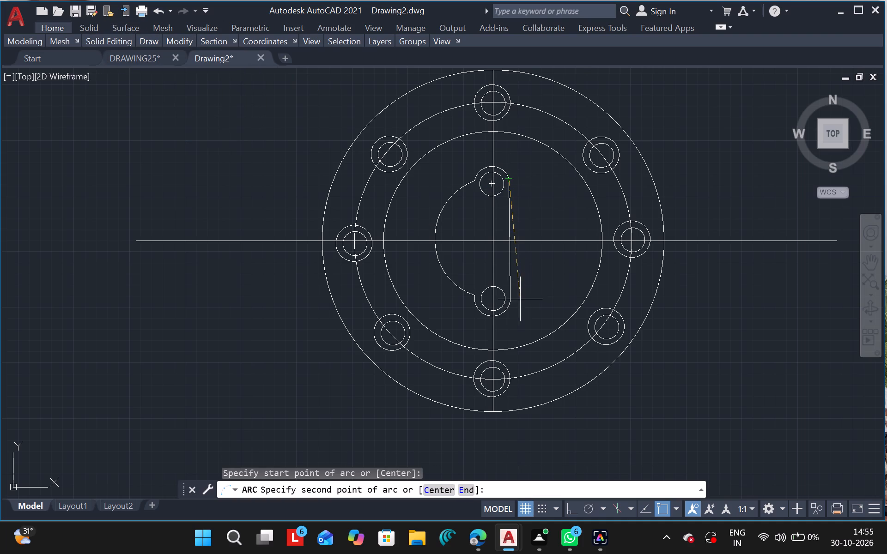
left_click_drag(520, 299, 508, 297)
left_click(508, 297)
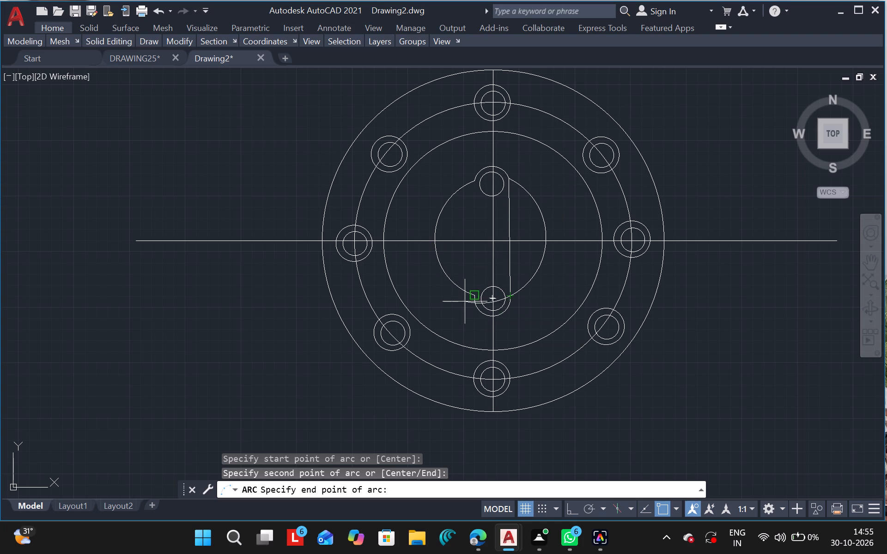
left_click(485, 319)
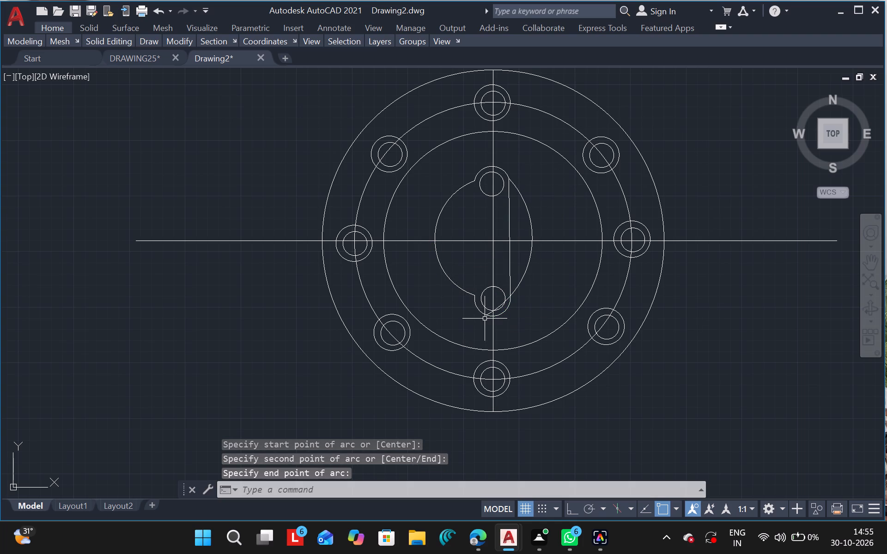
key("Escape")
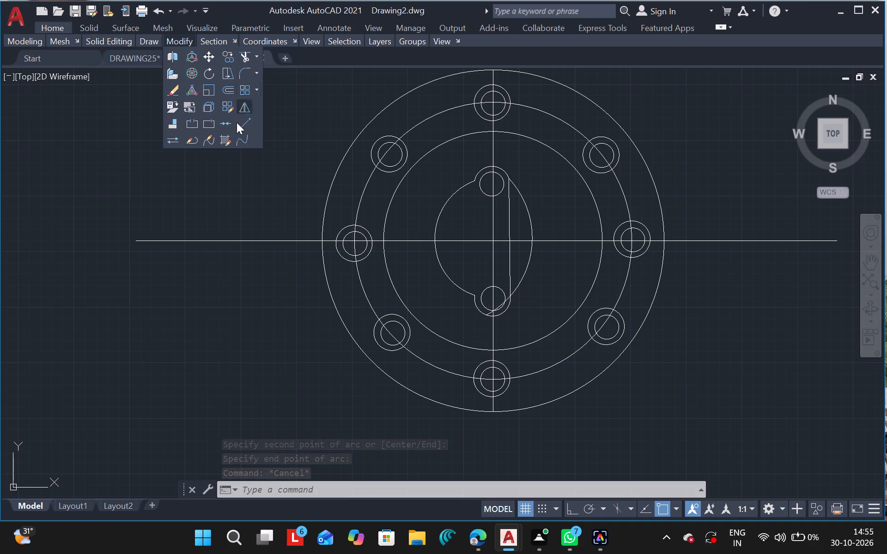
Delete the two remaining arc pieces on the left side of the central contour.
left_click(435, 229)
key("Delete")
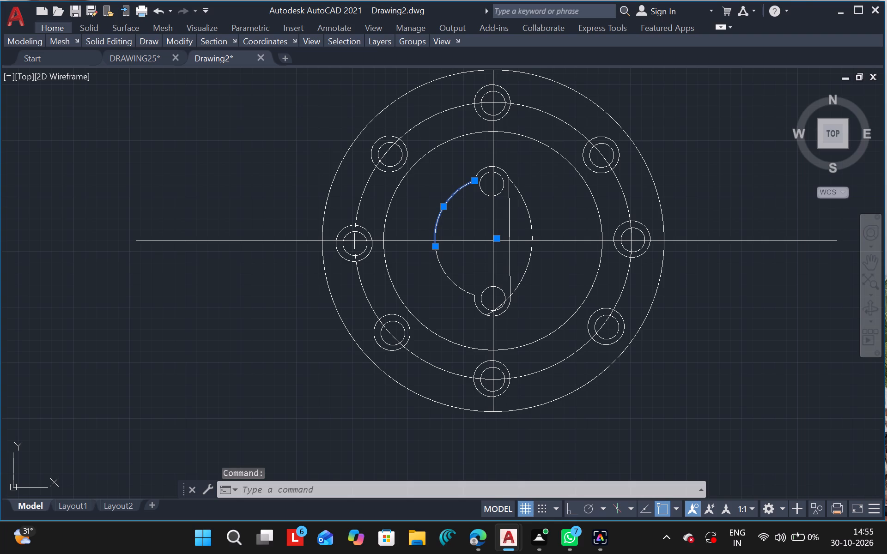
left_click(446, 277)
key("Delete")
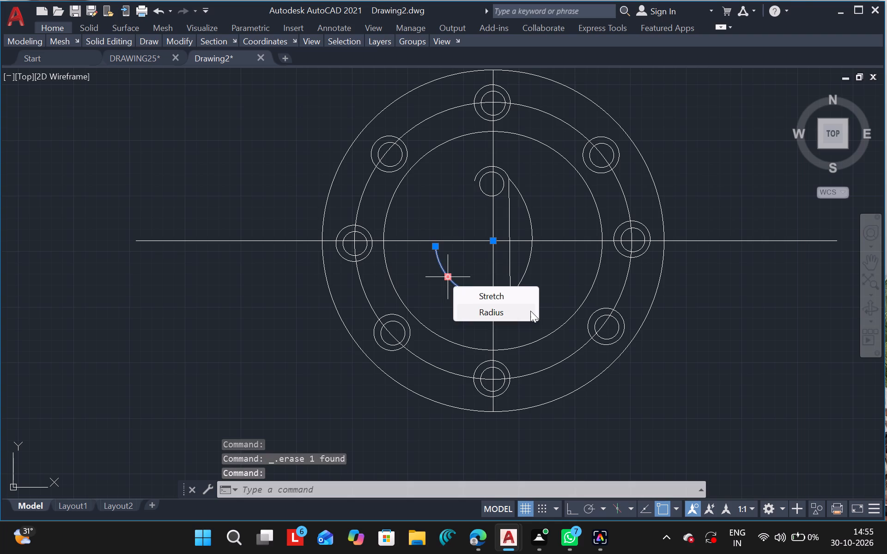
key("Delete")
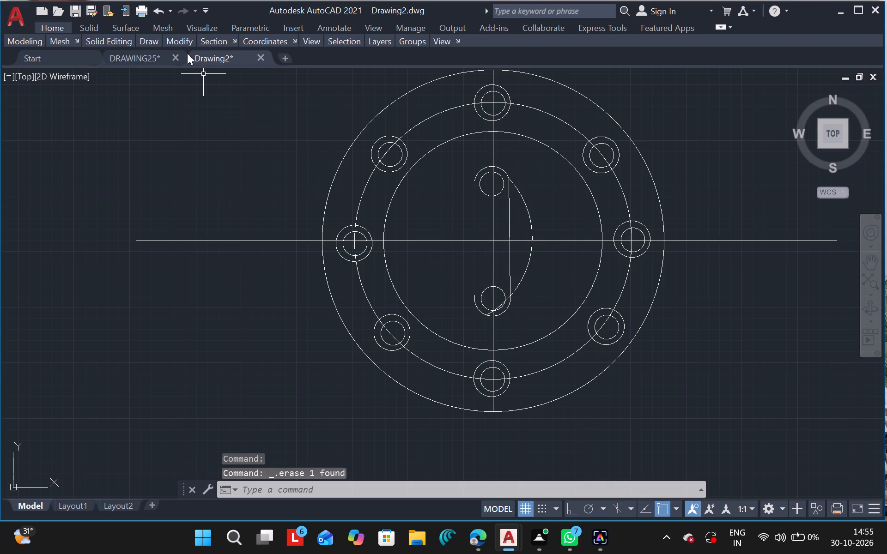
Draw a straight line connecting the left ends of the upper and lower inner holes' outer arcs.
left_click(159, 41)
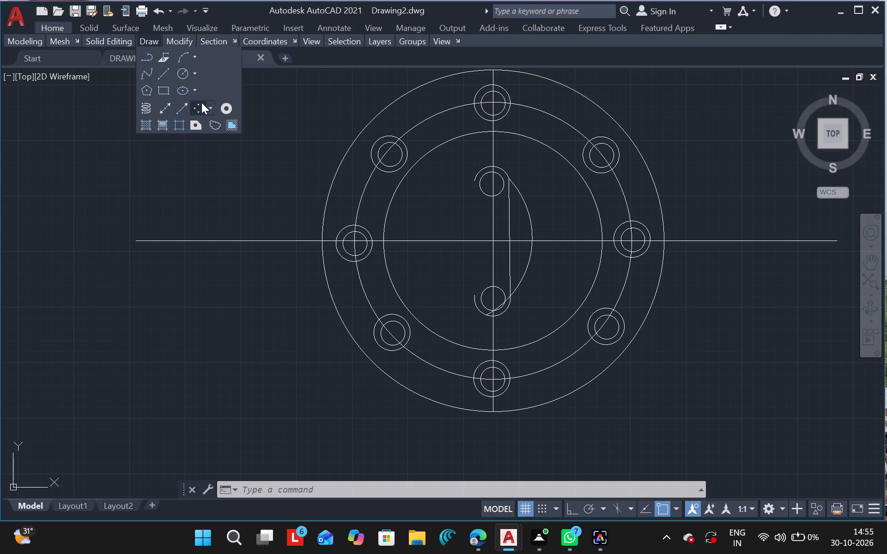
left_click(168, 73)
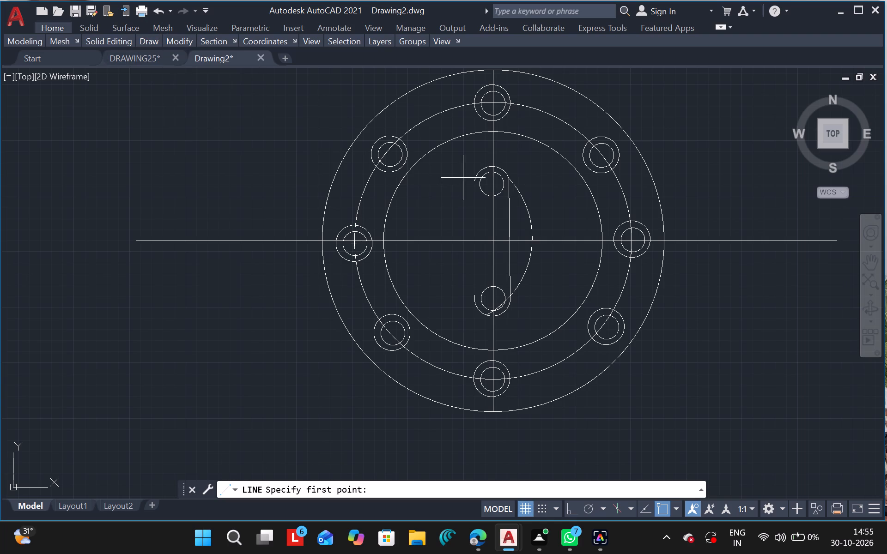
left_click_drag(472, 177, 486, 307)
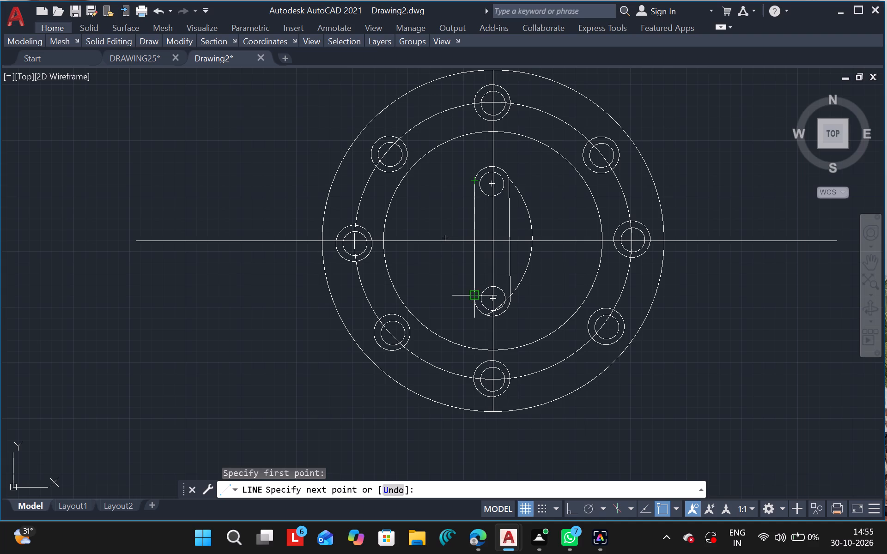
left_click(477, 298)
key("Escape")
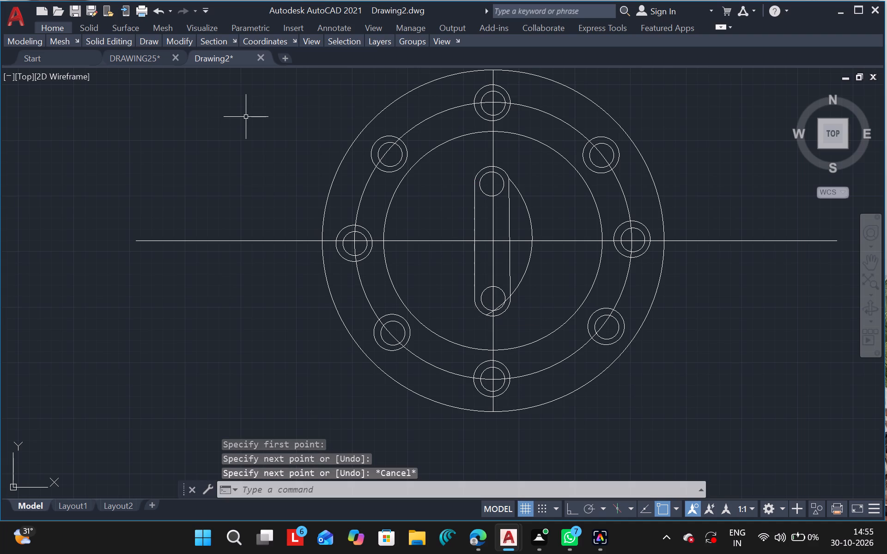
Draw a three-point arc from the upper outer arc's left end through the lower one's left end, finishing below and right of the lower inner hole.
left_click(158, 41)
left_click(181, 56)
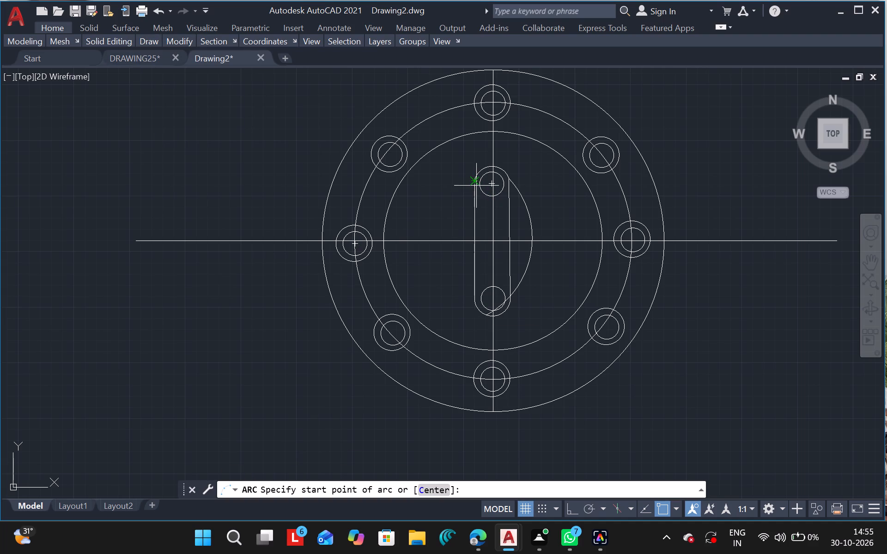
left_click_drag(475, 184, 481, 276)
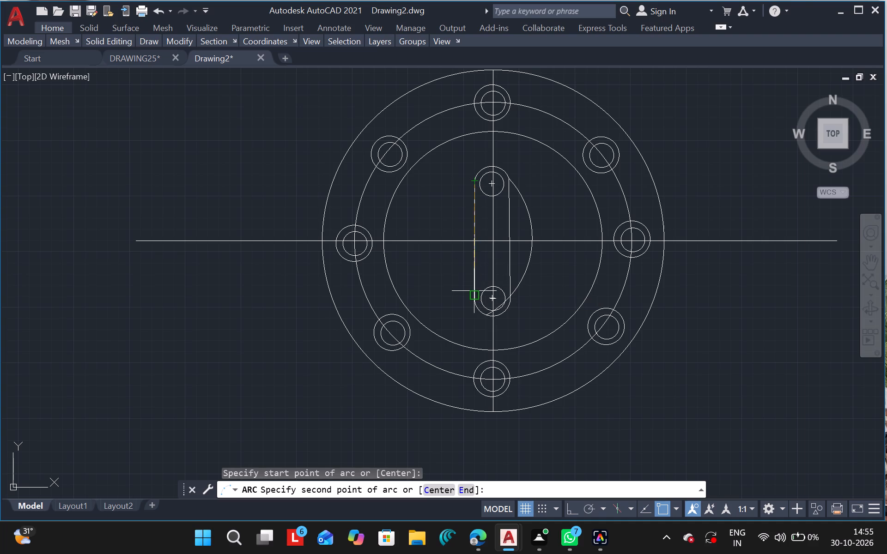
left_click(473, 292)
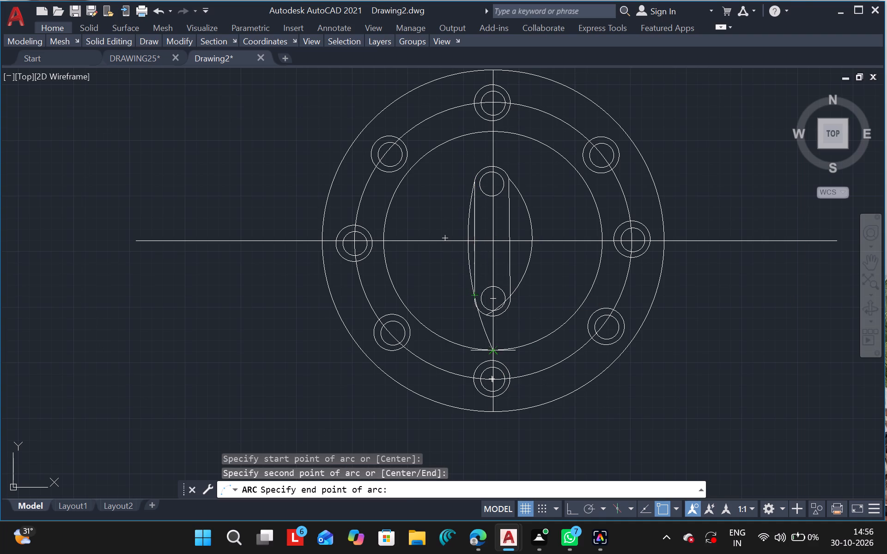
left_click(524, 319)
Trim off the left-side arc's tail where it extends past the lower inner hole's outer arc.
key("Escape")
type("TR")
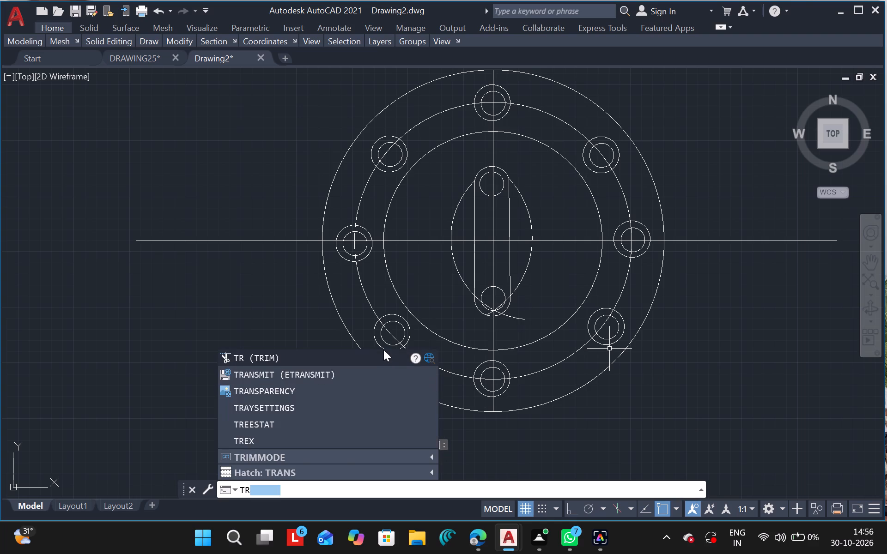
left_click(383, 349)
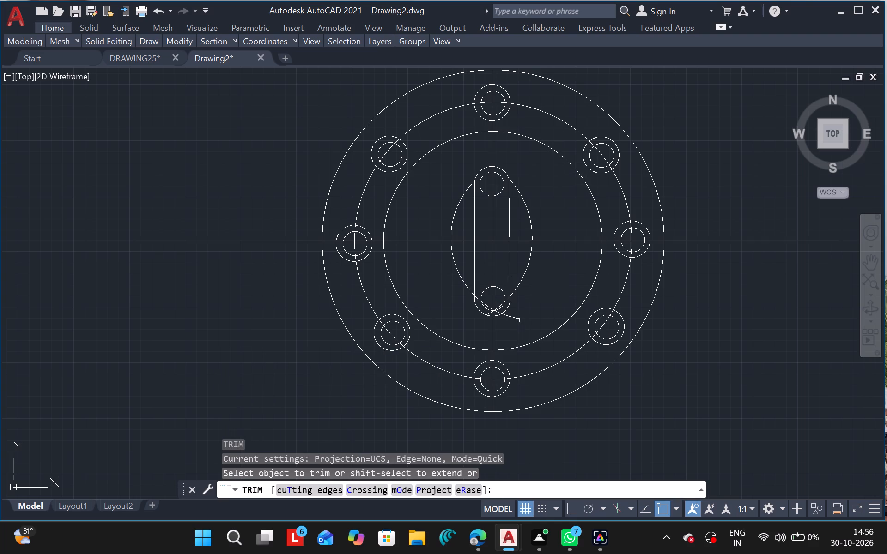
left_click(517, 319)
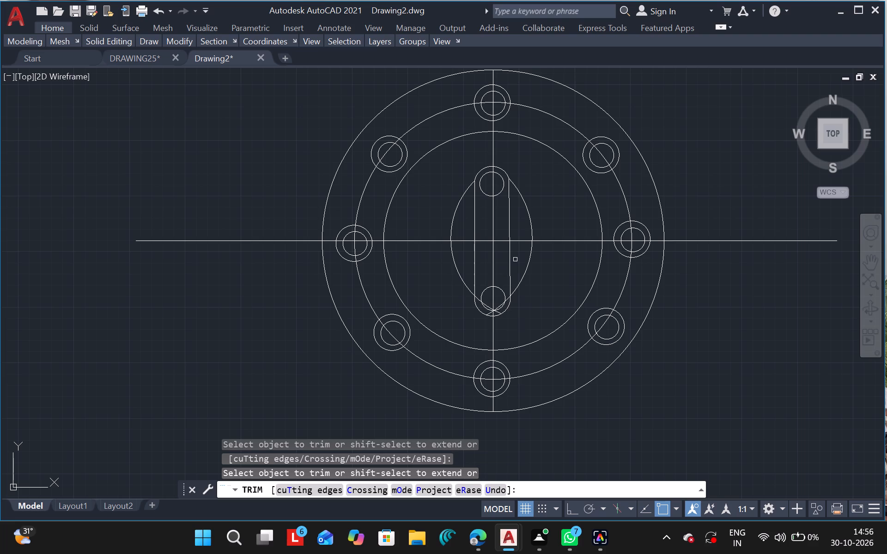
Trim away both straight side lines connecting the upper and lower inner holes' outer arcs.
left_click_drag(510, 253, 510, 220)
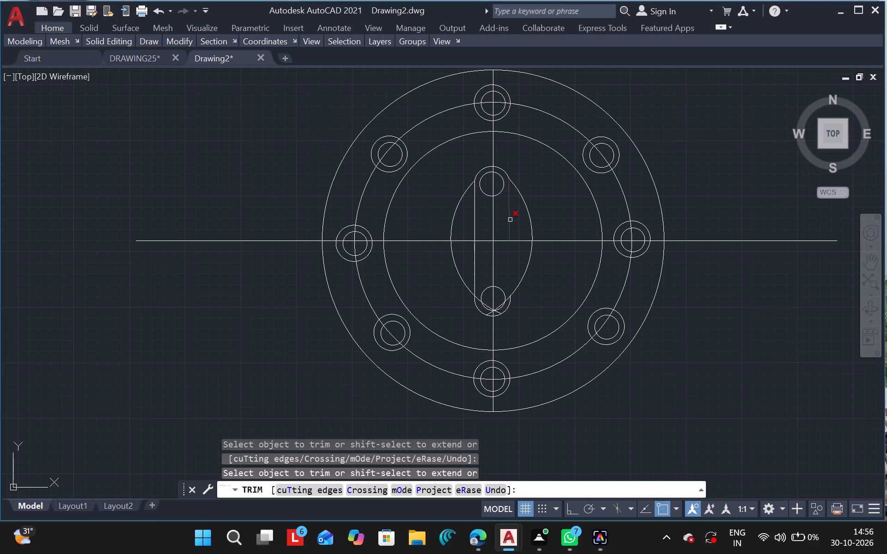
left_click_drag(510, 220, 510, 219)
left_click(510, 219)
left_click_drag(472, 200, 474, 226)
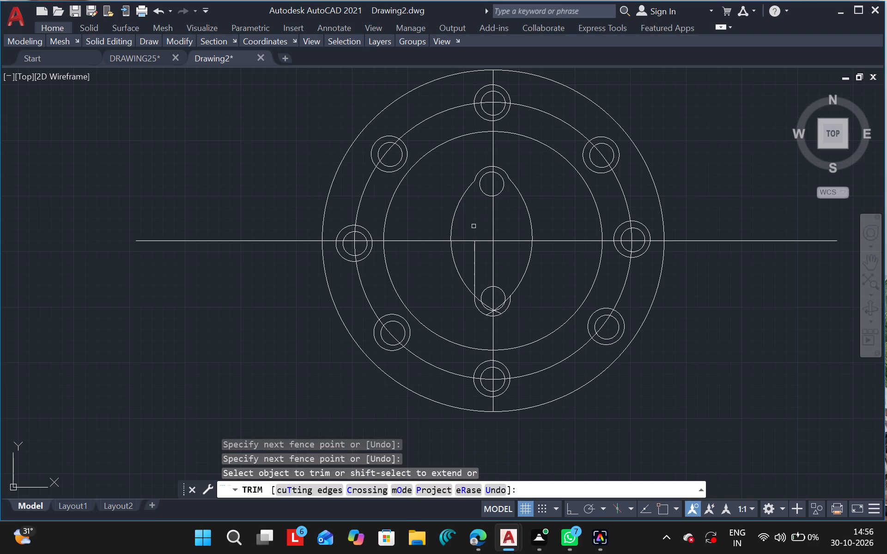
left_click(475, 261)
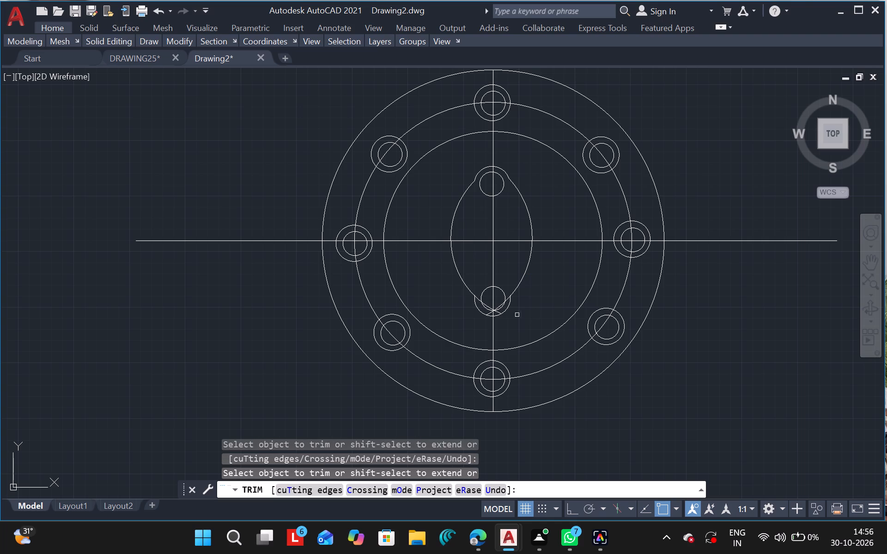
Trim the side portions of the lower inner hole's outer arc and the bulging arcs' ends crossing beneath the hole.
left_click(508, 307)
left_click_drag(500, 313, 484, 311)
left_click_drag(484, 311, 483, 310)
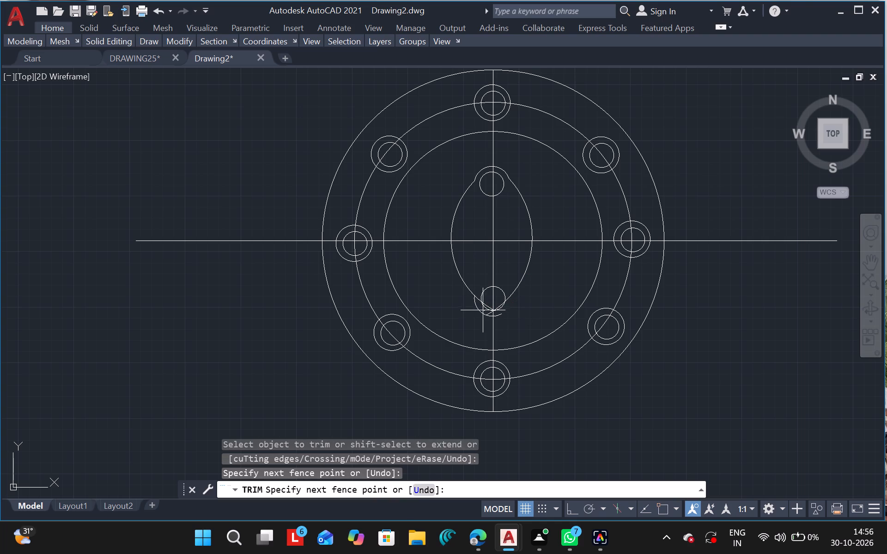
left_click_drag(483, 310, 474, 308)
left_click_drag(474, 308, 495, 315)
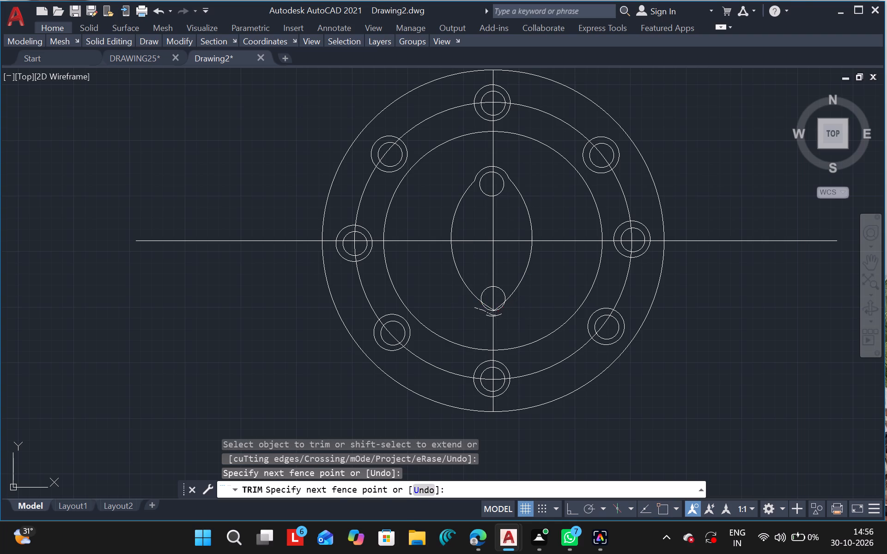
left_click(495, 315)
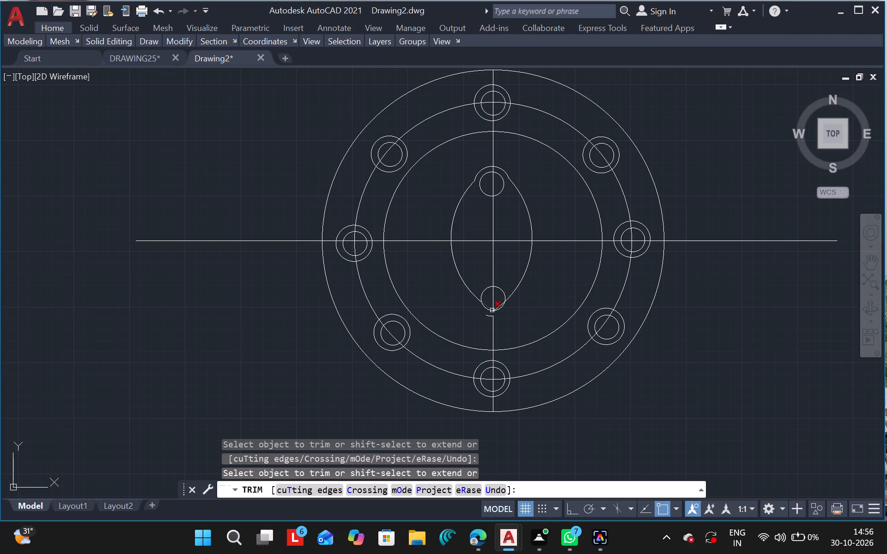
Trim away the lower inner hole's upper portion and the leftover arc fragment beneath it, keeping its bottom arc as the contour's end.
left_click(492, 310)
left_click_drag(498, 310, 495, 311)
left_click_drag(495, 311, 488, 286)
left_click_drag(488, 286, 494, 289)
left_click_drag(494, 289, 486, 288)
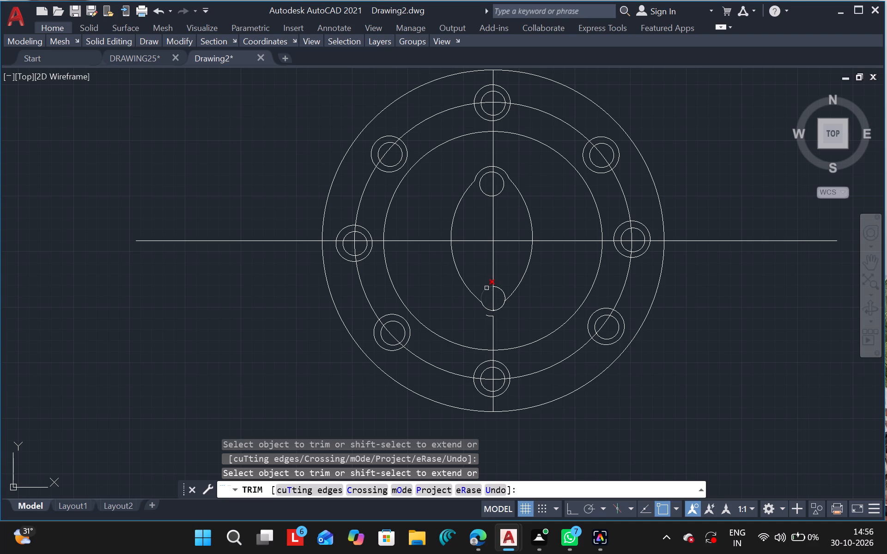
left_click_drag(486, 288, 498, 289)
left_click(498, 289)
left_click(493, 315)
key("Escape")
Copy the upper inner hole circle down to near the centre of the contour.
left_click_drag(488, 196, 579, 283)
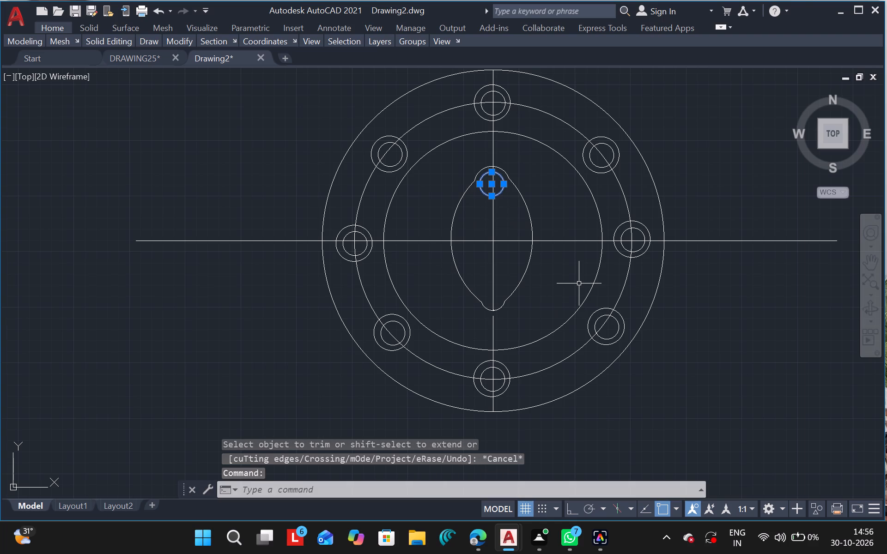
type("CO")
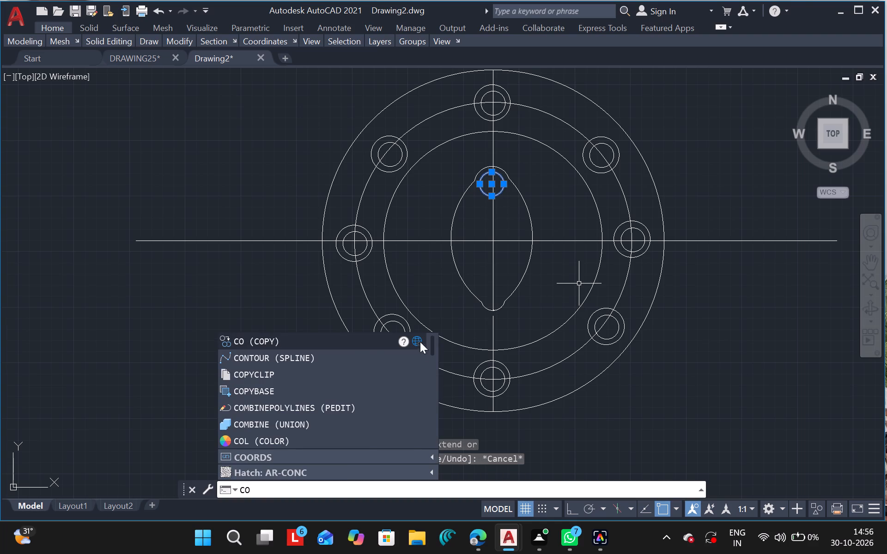
left_click(358, 339)
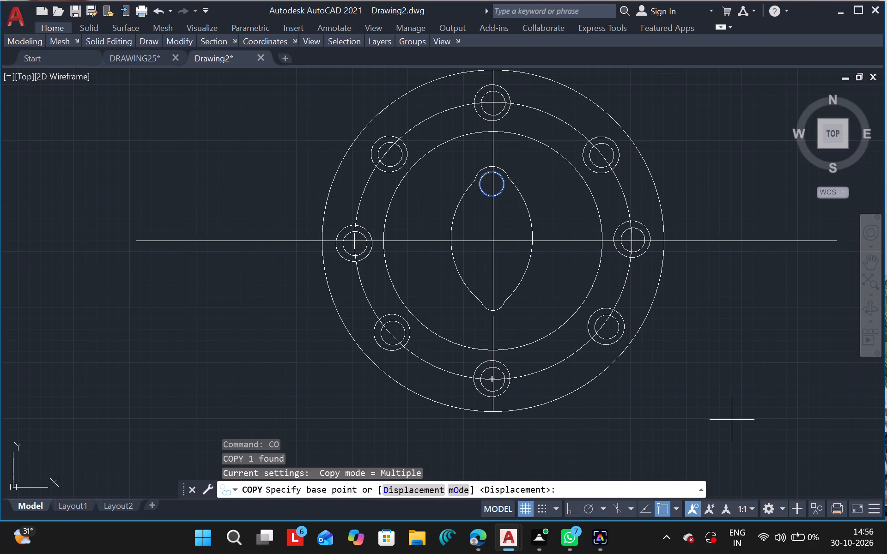
left_click_drag(732, 420, 728, 455)
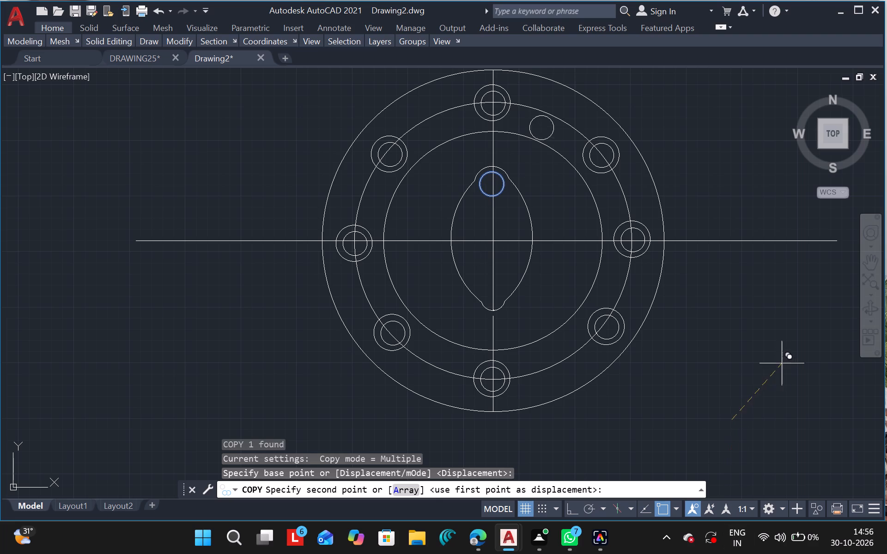
left_click(728, 483)
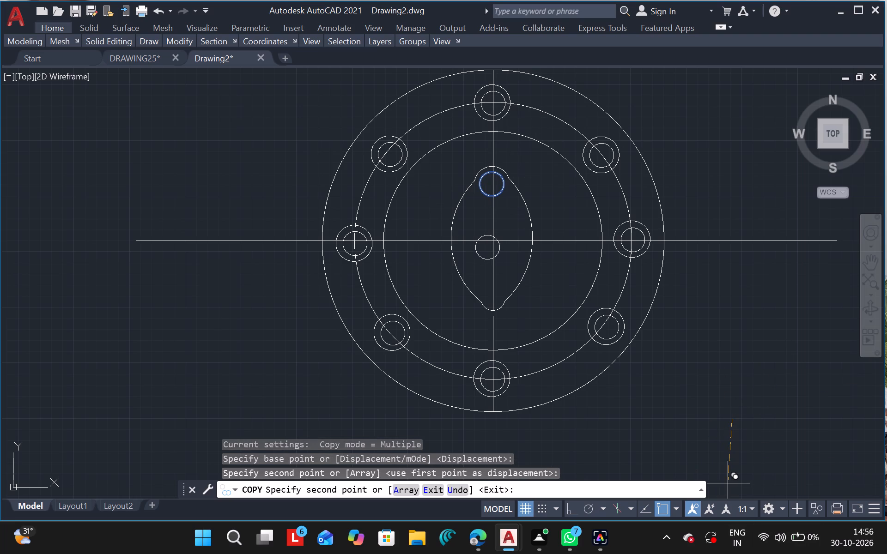
key("Escape")
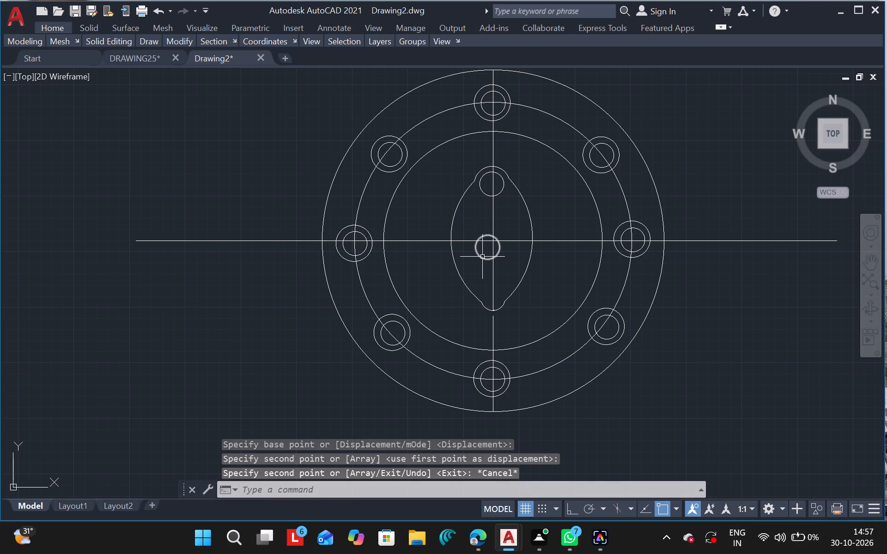
Move the copied circle down onto the vertical centre line, just inside the contour's lower end.
left_click(482, 257)
type("MO")
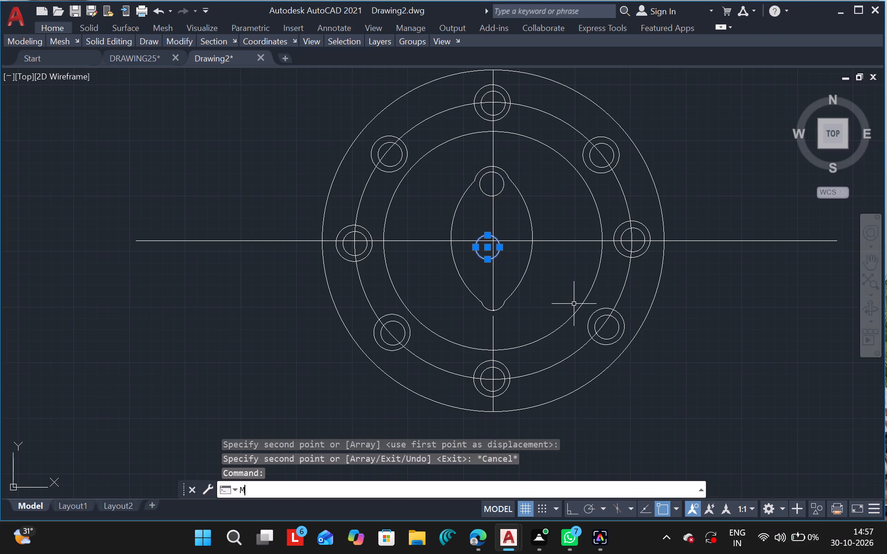
left_click(306, 378)
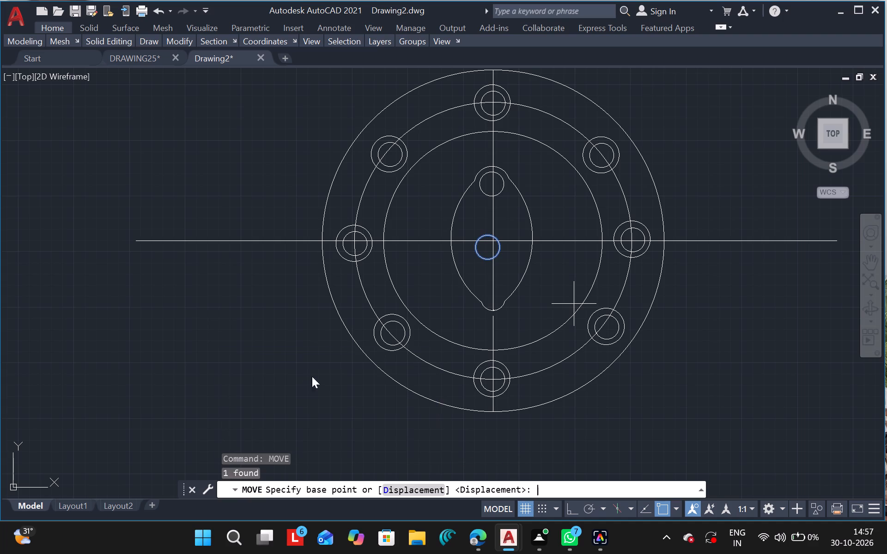
left_click_drag(701, 355, 707, 403)
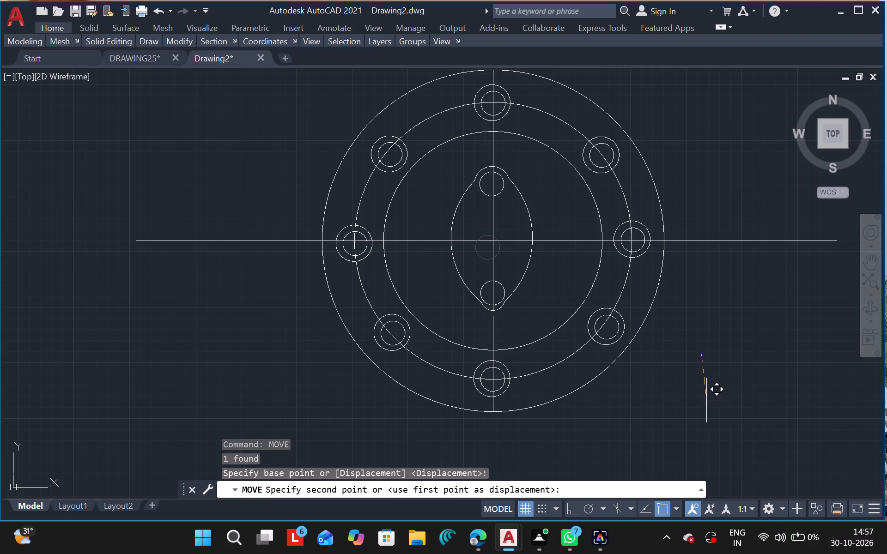
left_click(706, 400)
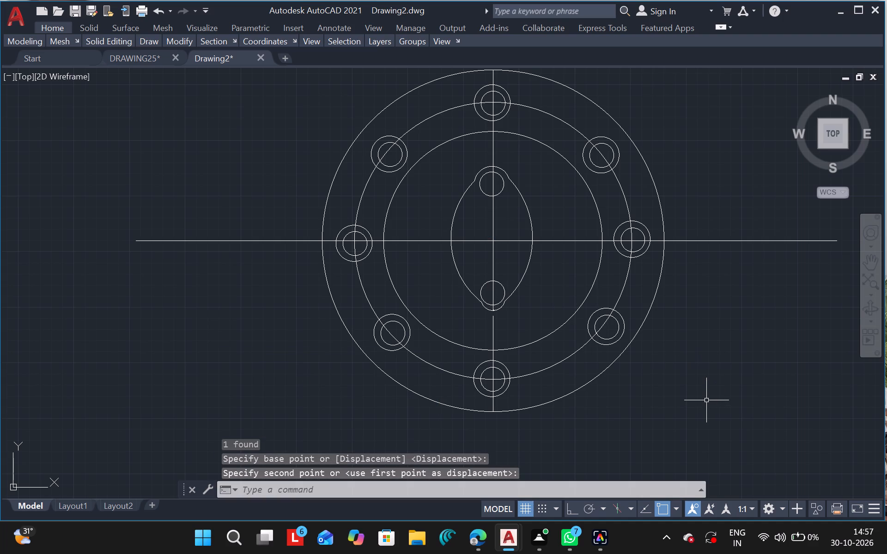
key("Escape")
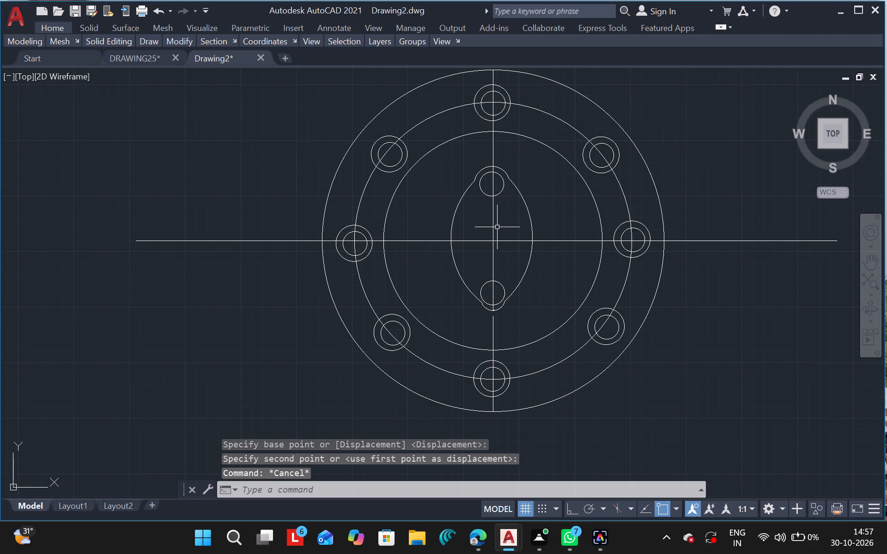
Copy all segments of the horizontal centre line twice, once up through the upper inner hole and once down through the lower inner hole.
scroll(497, 226, "down", 2, "ctrl")
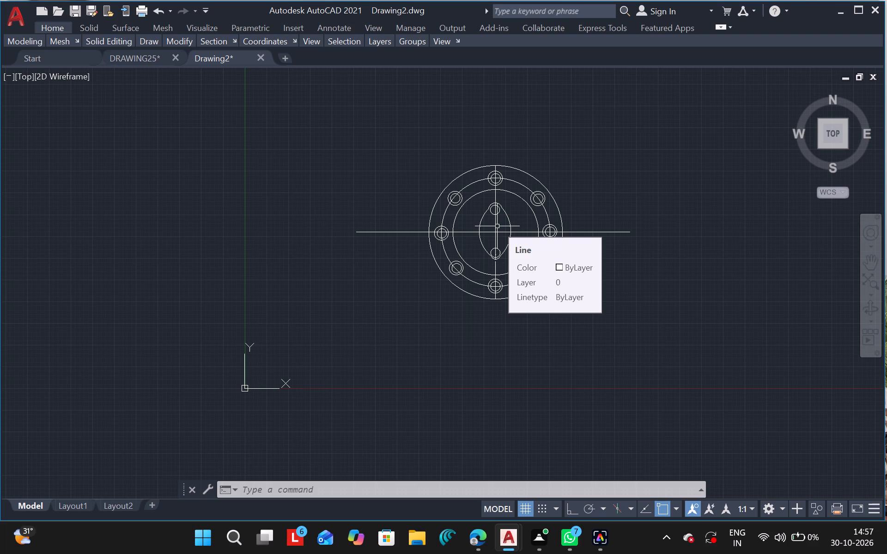
left_click(470, 230)
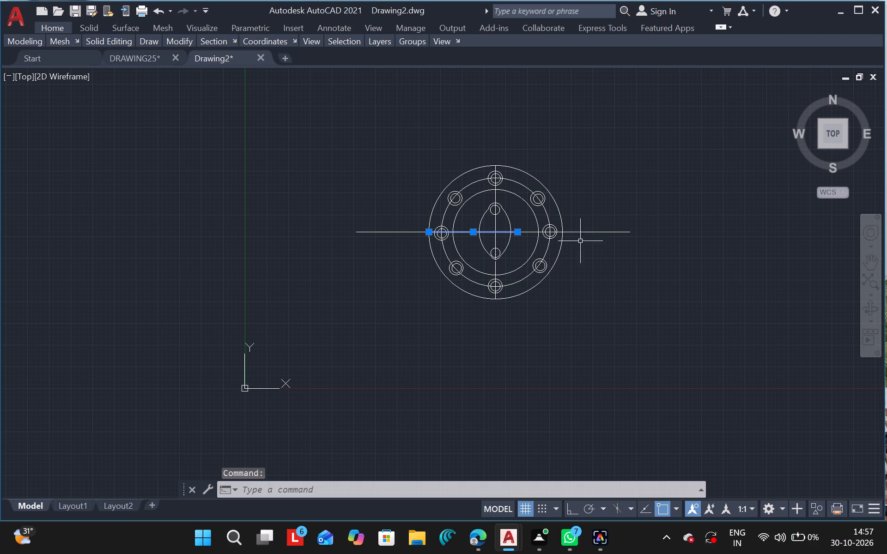
left_click(583, 233)
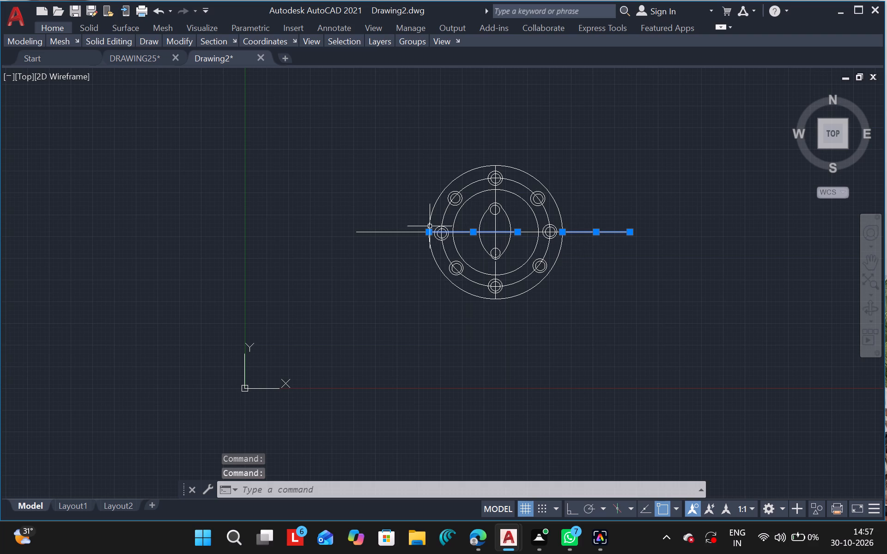
left_click_drag(404, 230, 571, 282)
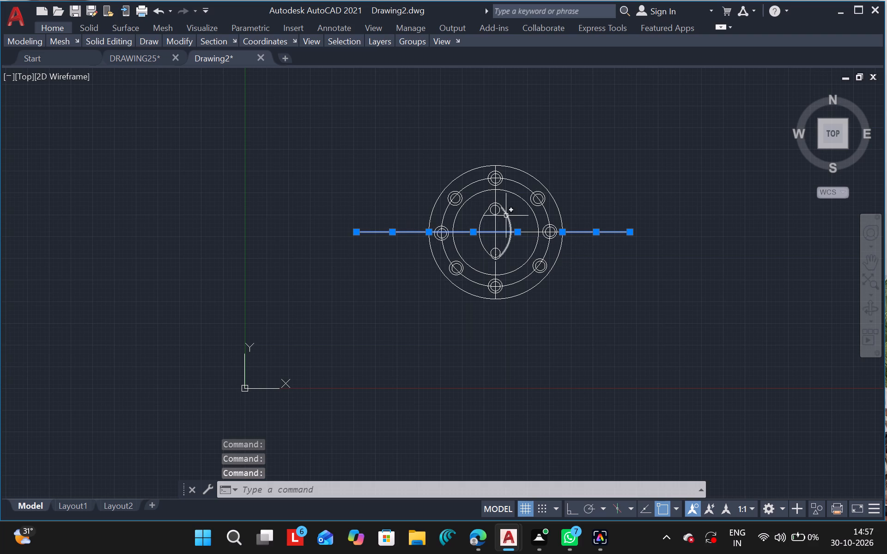
left_click(533, 233)
type("CO")
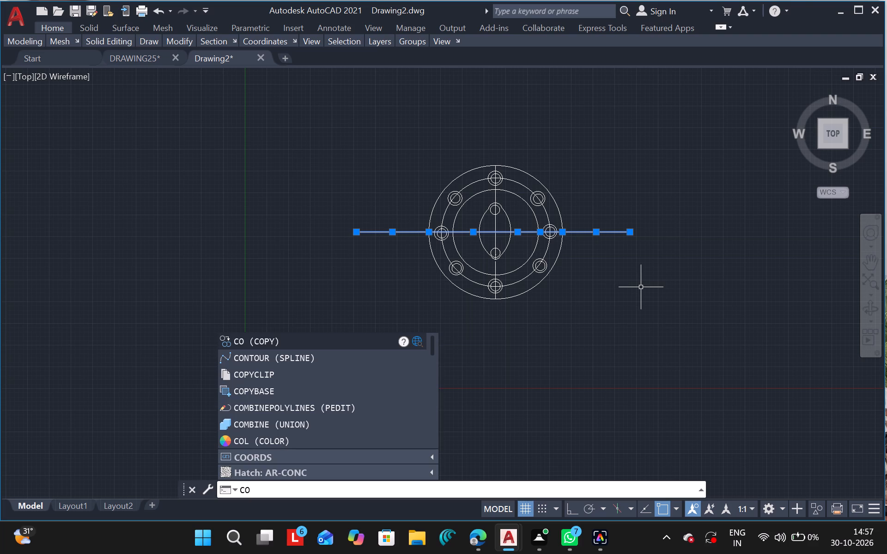
left_click(364, 337)
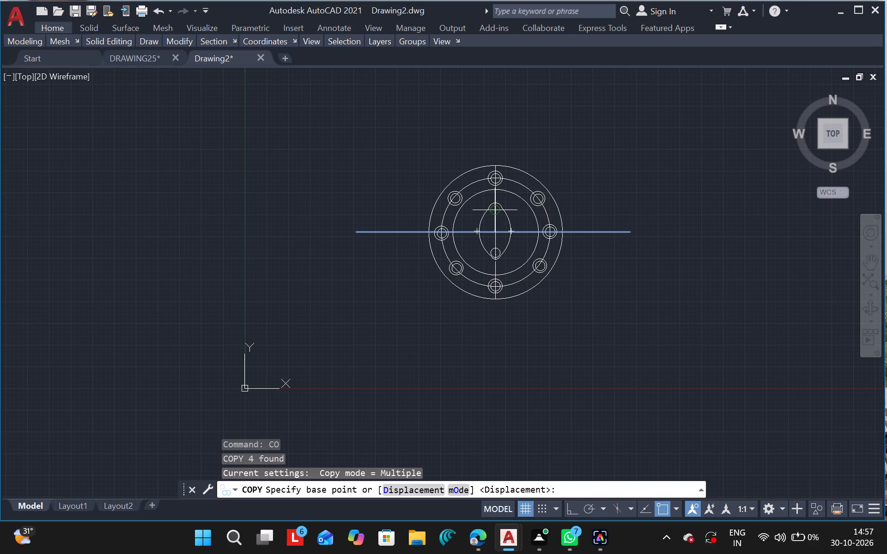
left_click_drag(626, 265, 634, 246)
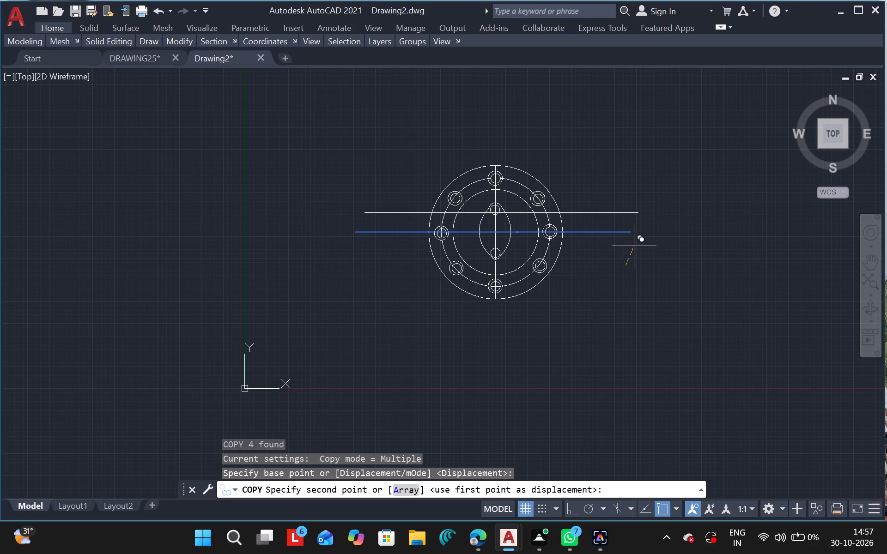
left_click_drag(634, 246, 637, 243)
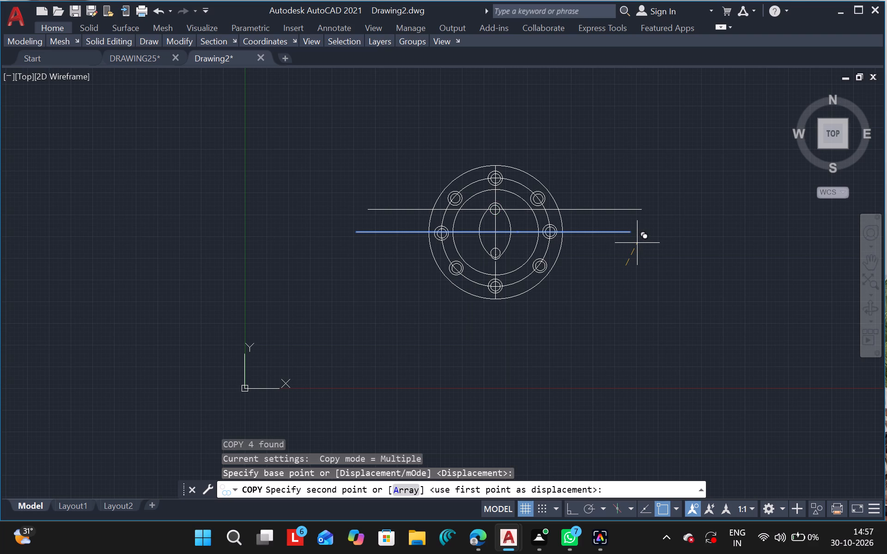
left_click(637, 243)
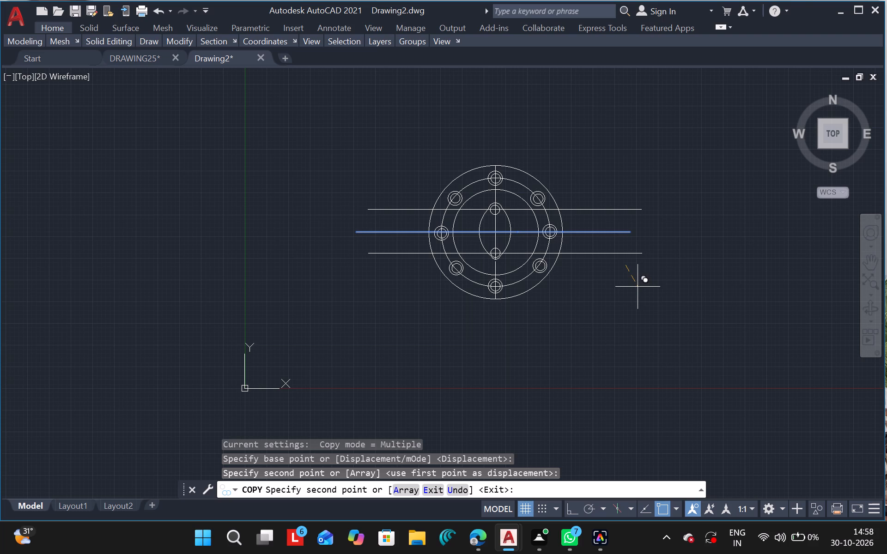
left_click(638, 288)
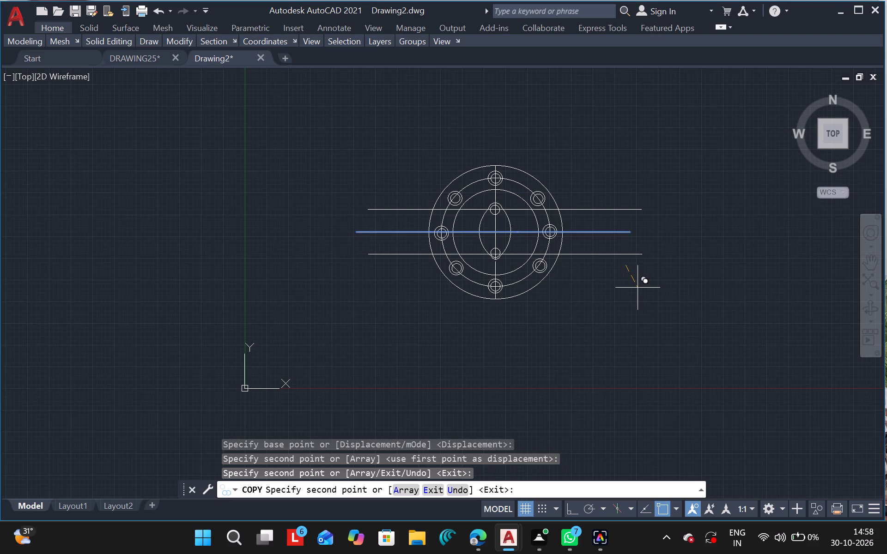
key("Escape")
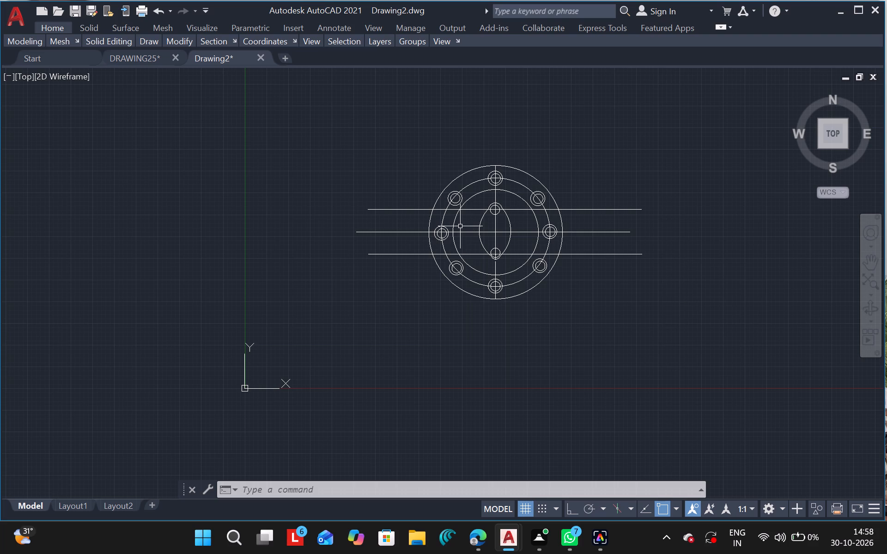
Trim the inner large circle's side arcs between the two copied horizontal lines, keeping its top and bottom arcs.
scroll(460, 226, "up", 2, "ctrl")
type("TR")
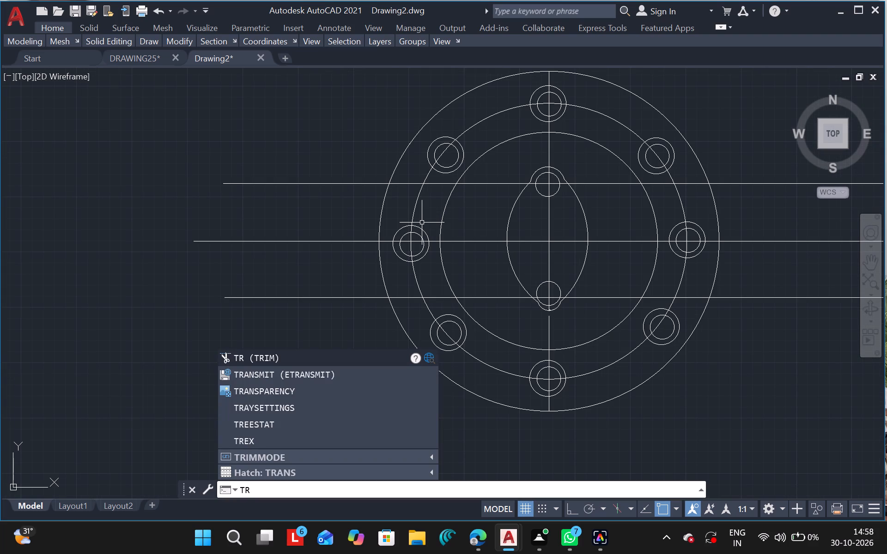
left_click(290, 363)
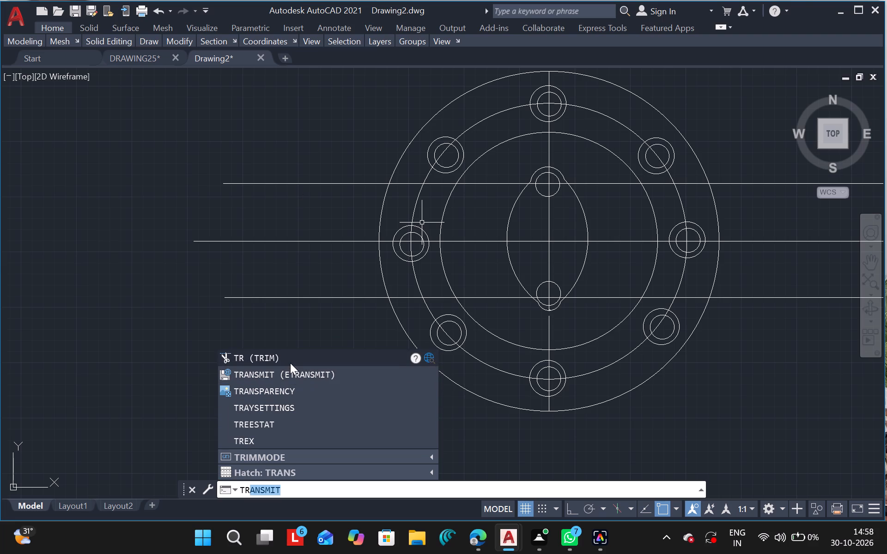
left_click(447, 201)
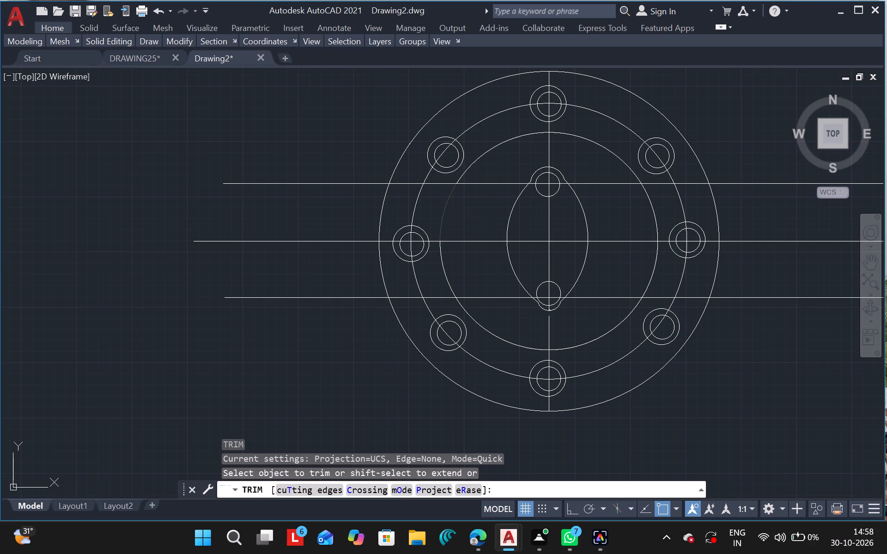
left_click(443, 267)
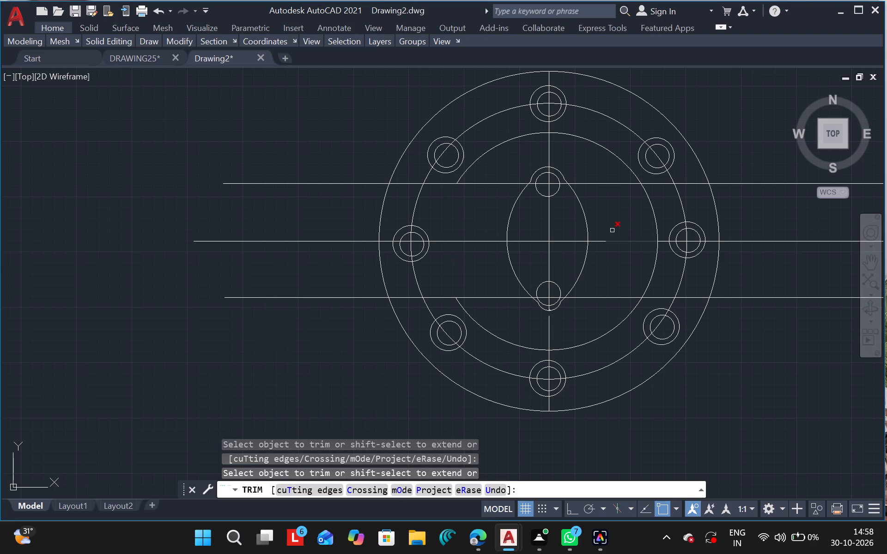
left_click_drag(648, 195, 658, 261)
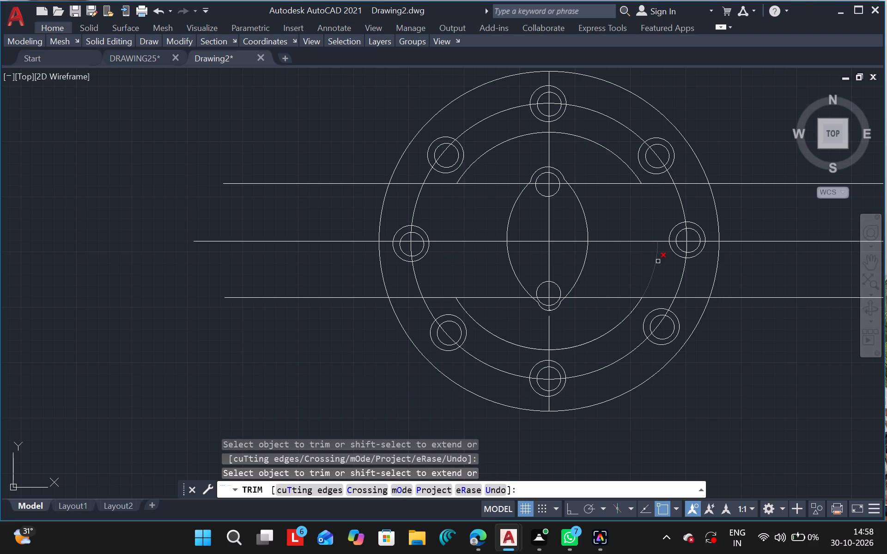
left_click_drag(658, 261, 657, 263)
left_click(657, 263)
Trim both copied lines between the bolt circle and outer circle, except at lower left, where the line outside the outer circle is trimmed.
left_click(412, 185)
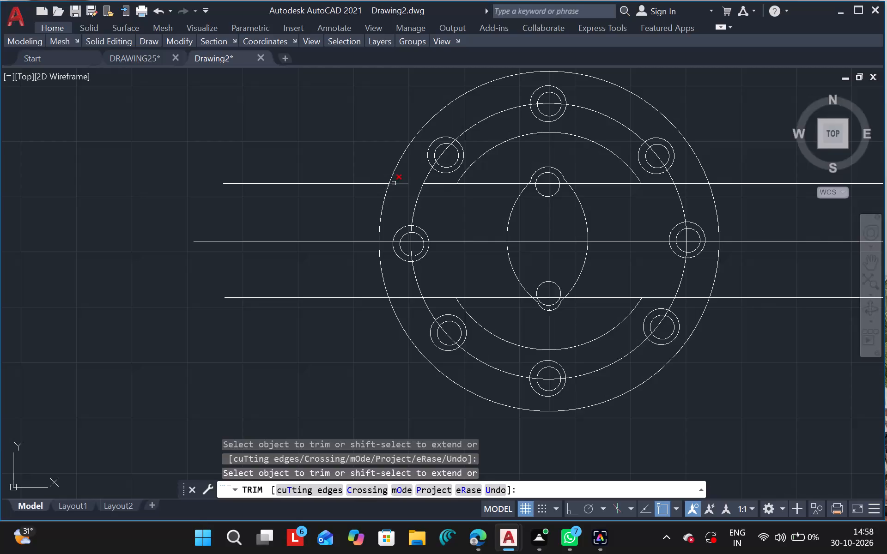
left_click(394, 183)
left_click(681, 183)
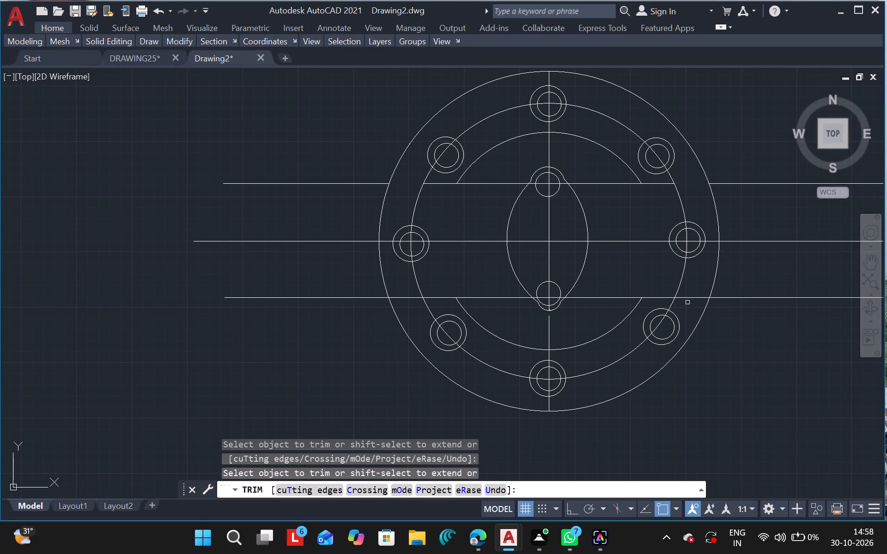
left_click(686, 296)
left_click(317, 299)
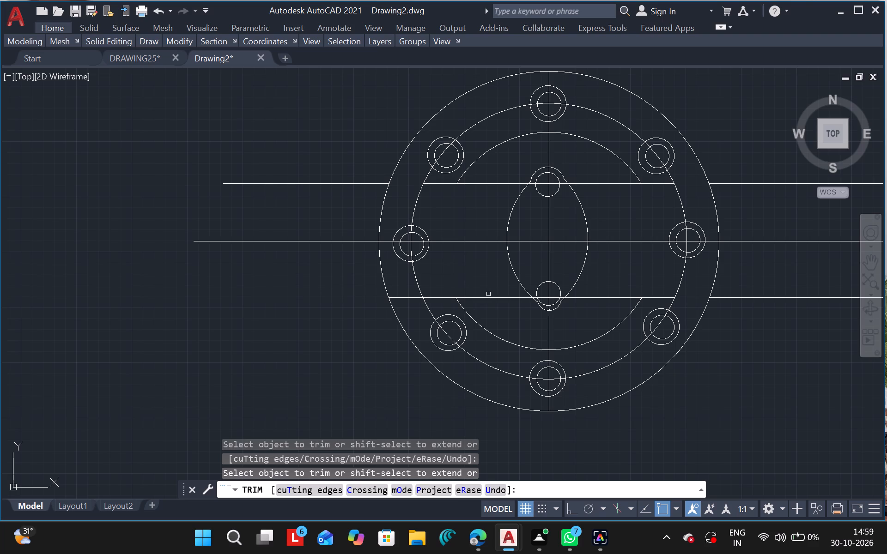
Trim the lower copied line between the ends of the bottom arc, including the pieces crossing the central contour and lower inner hole.
left_click(484, 297)
left_click_drag(602, 299, 554, 298)
left_click_drag(554, 298, 544, 299)
left_click_drag(544, 299, 561, 301)
left_click_drag(561, 301, 564, 295)
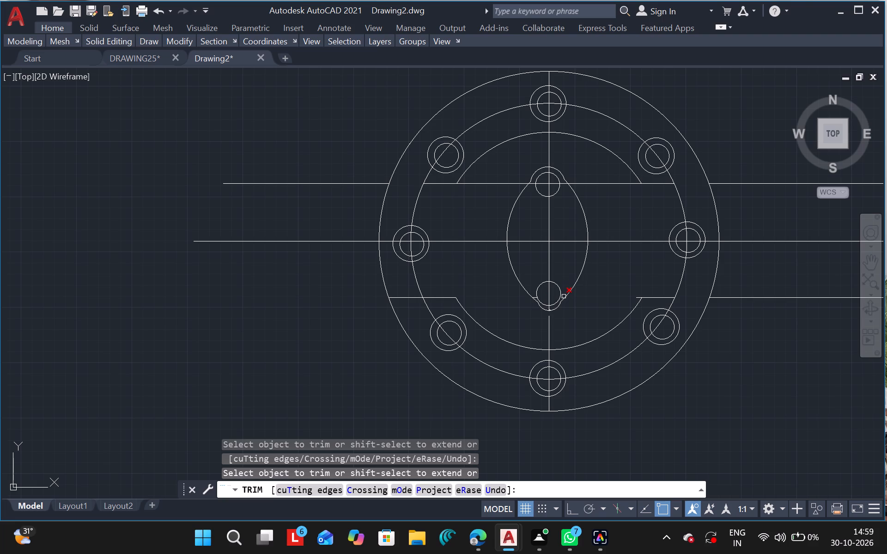
scroll(564, 296, "up", 1, "ctrl")
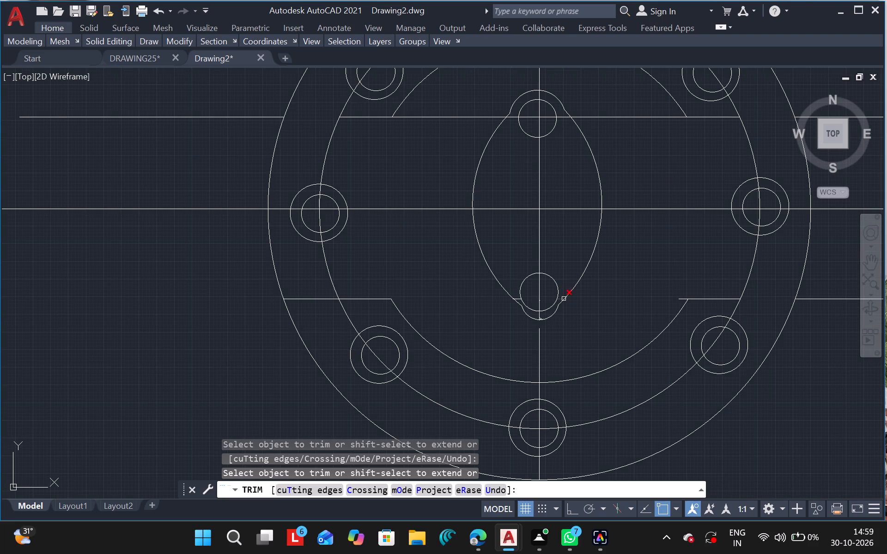
left_click(563, 298)
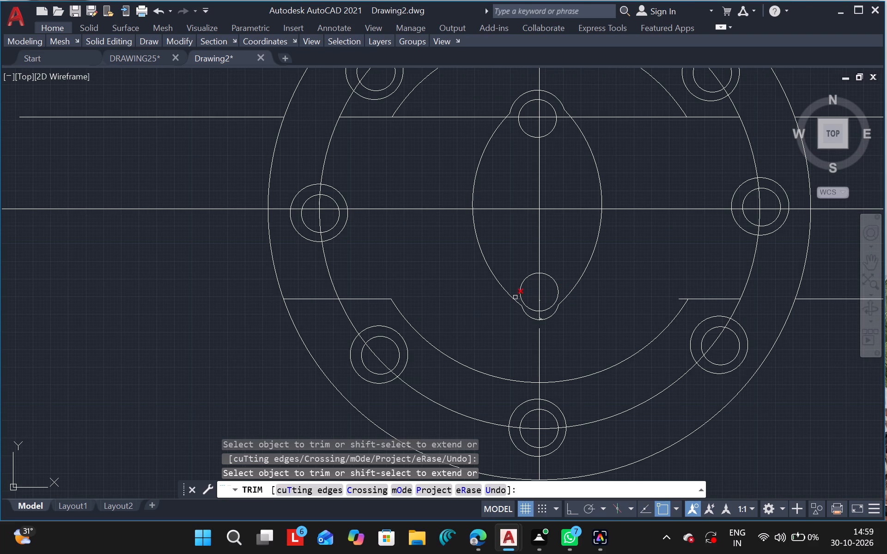
left_click(515, 297)
Trim the upper copied line on both sides of the central contour up to the top arc's ends, plus the lower line's stub inside the bottom arc.
scroll(534, 231, "down", 2, "ctrl")
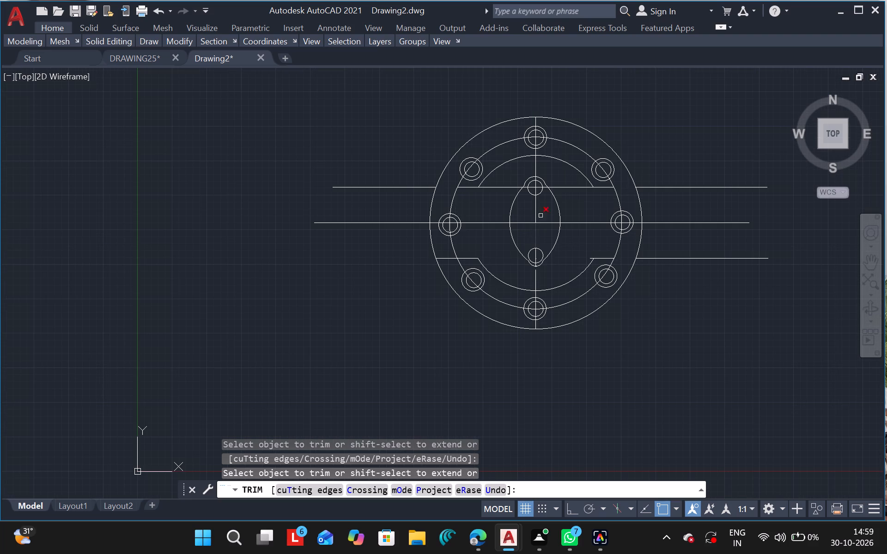
left_click(563, 188)
left_click_drag(509, 179, 498, 207)
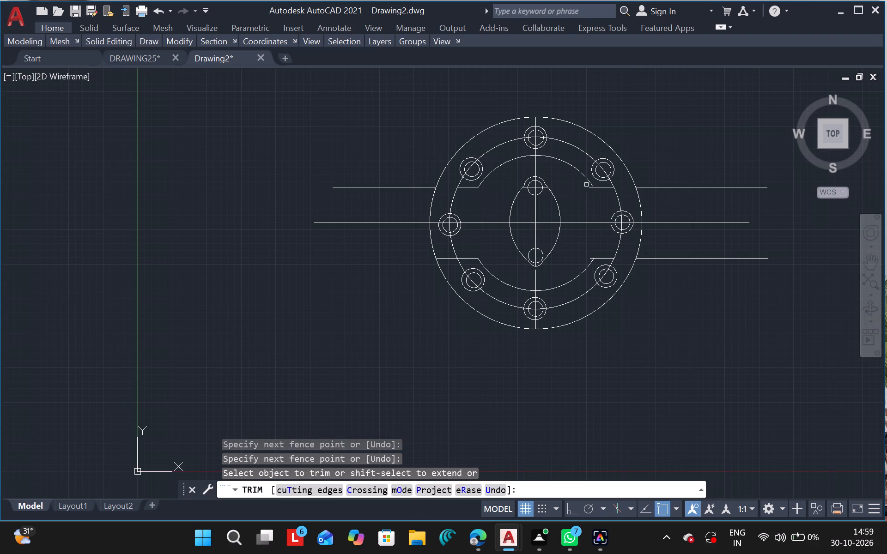
left_click(589, 188)
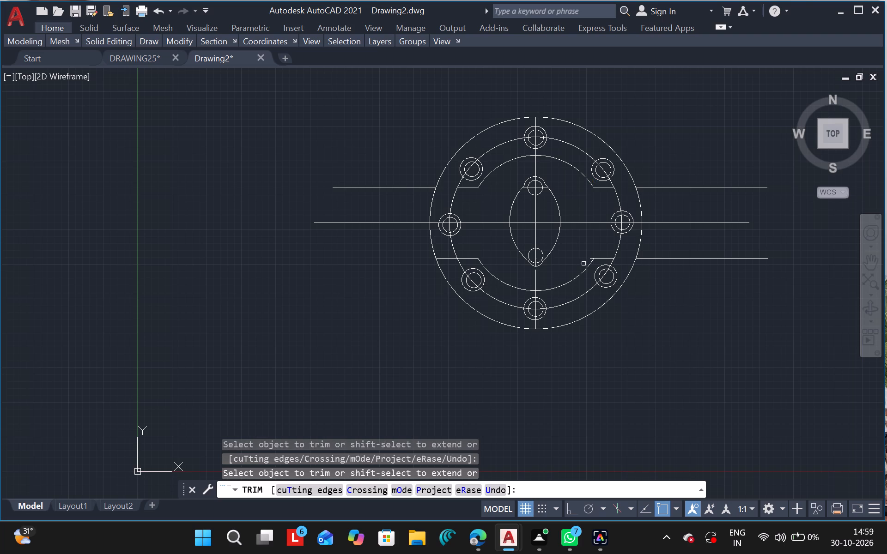
left_click_drag(589, 258, 494, 242)
Trim the lower copied line's outer end on the left side, between the outer circle and the bolt circle.
left_click_drag(494, 242, 448, 259)
left_click(448, 259)
Trim the upper copied line's remaining pieces inside the upper inner hole and between that hole and the central contour.
left_click_drag(532, 188, 540, 187)
left_click(540, 187)
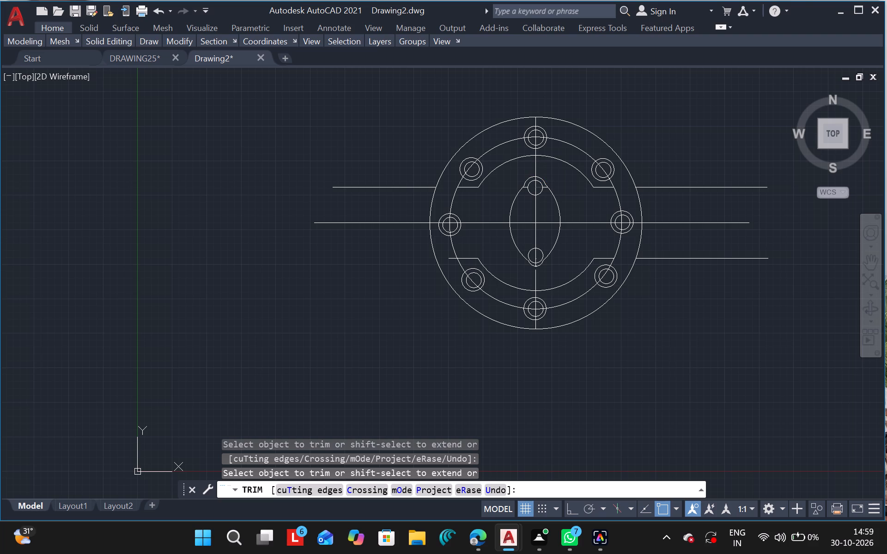
scroll(535, 186, "down", 1, "ctrl")
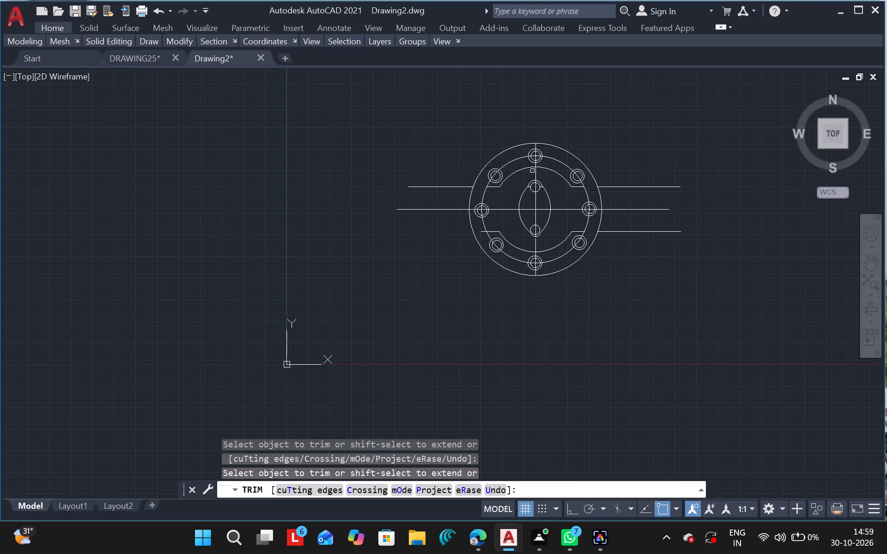
scroll(532, 171, "up", 3, "ctrl")
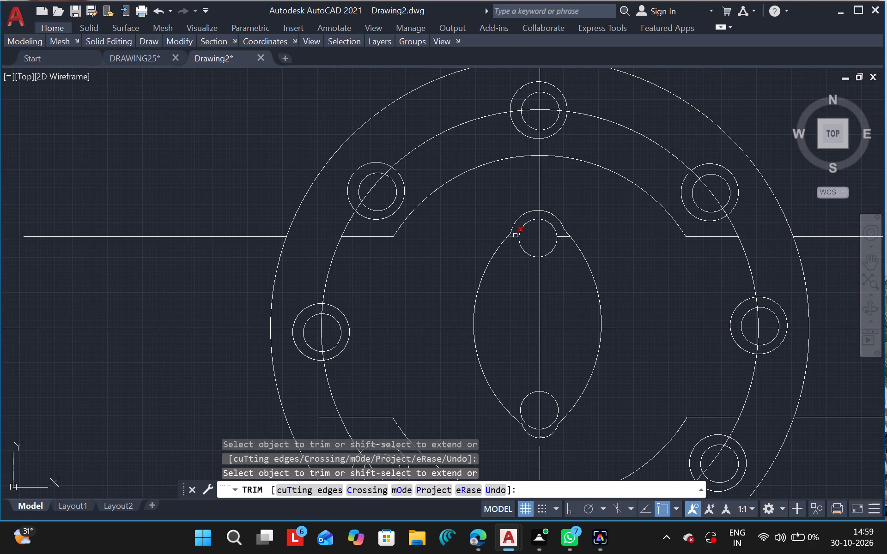
left_click_drag(515, 235, 566, 237)
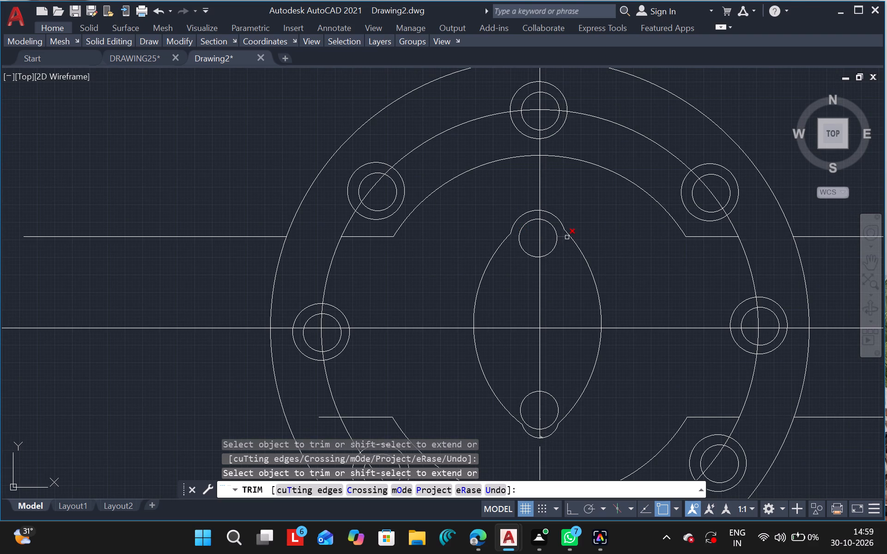
left_click_drag(566, 237, 564, 238)
left_click(564, 238)
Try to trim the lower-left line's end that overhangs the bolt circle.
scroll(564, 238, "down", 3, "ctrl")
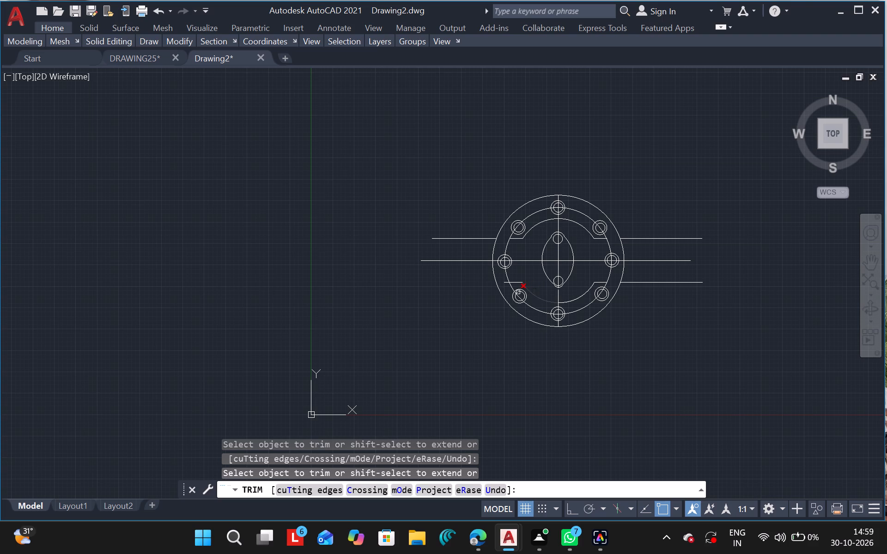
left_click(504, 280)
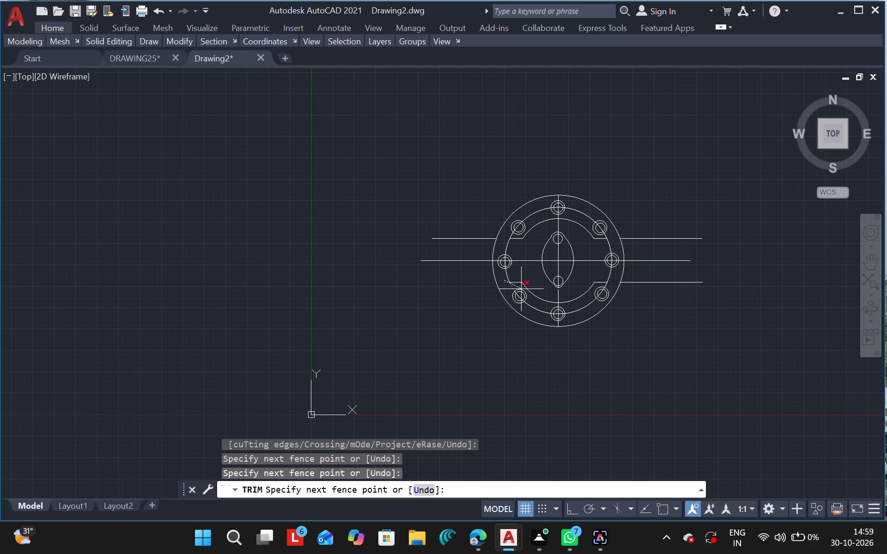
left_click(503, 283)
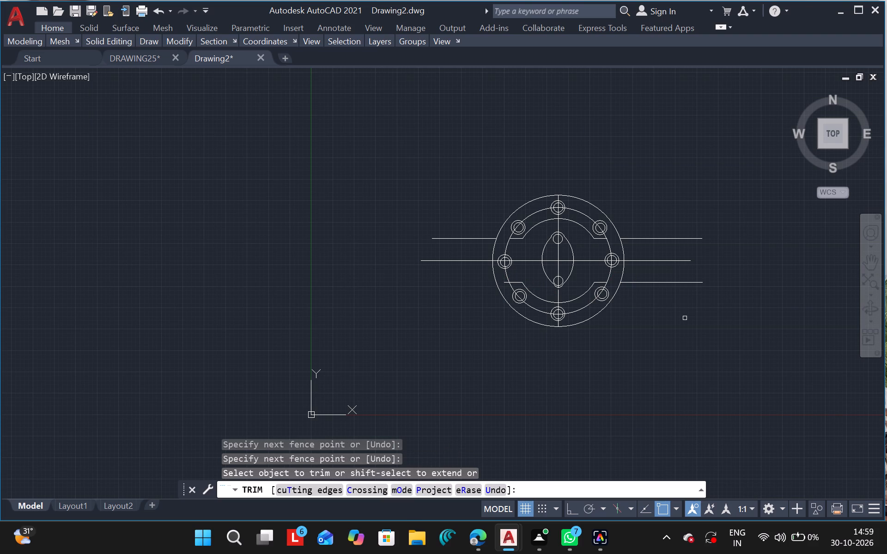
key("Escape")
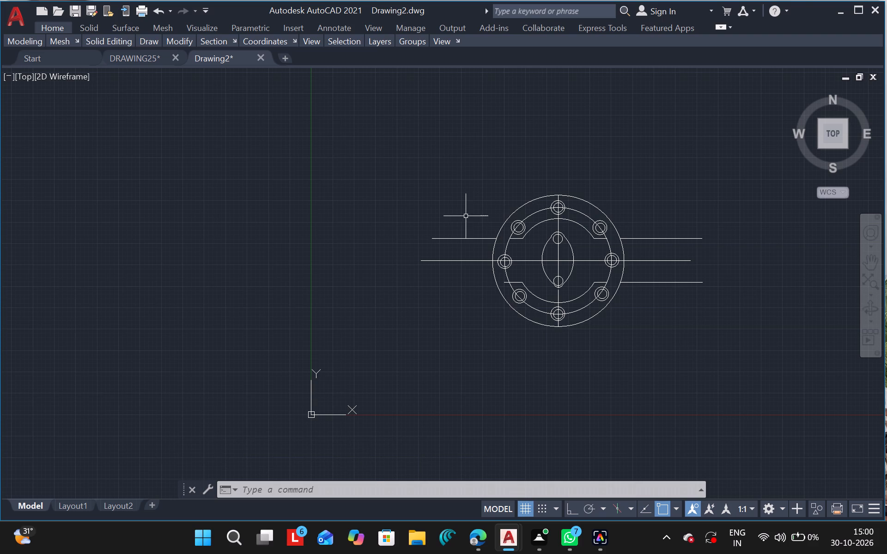
Delete the leftover copied-line segments and short stubs outside the outer circle on both sides.
left_click_drag(466, 216, 457, 250)
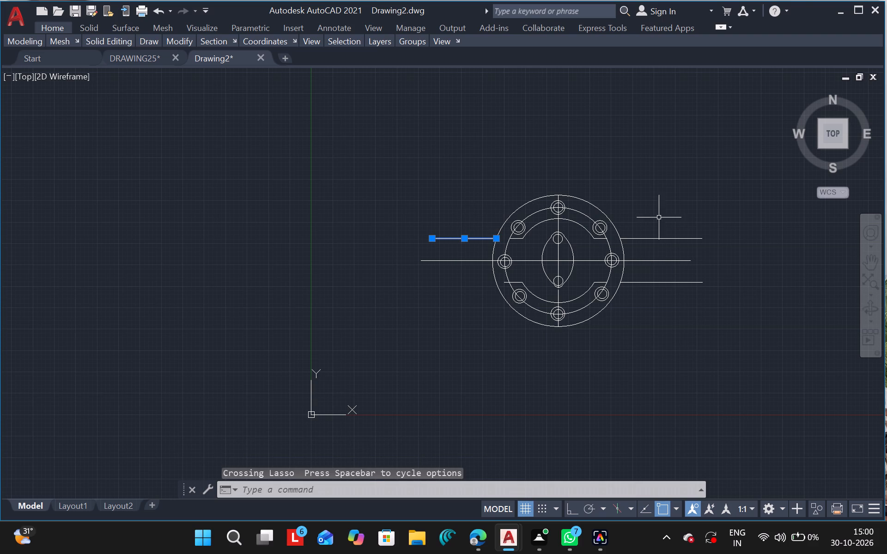
left_click_drag(653, 212, 650, 242)
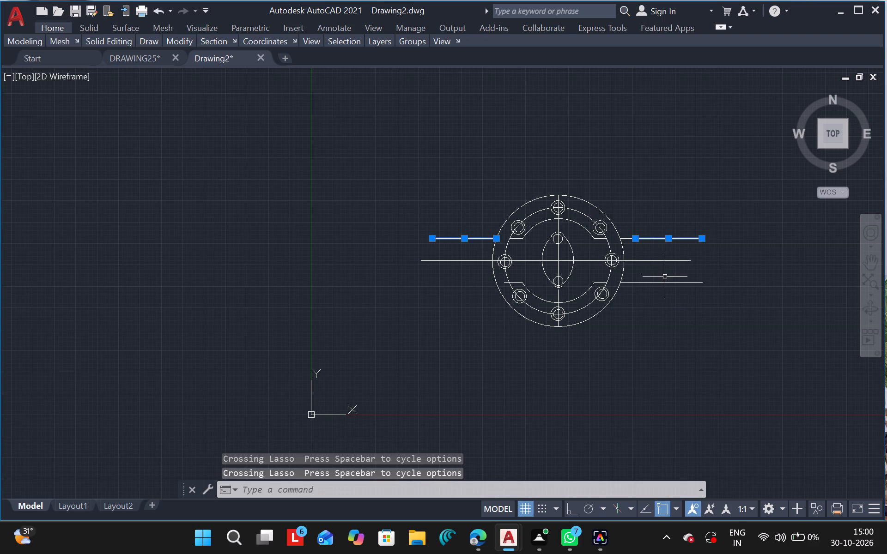
left_click_drag(662, 275, 656, 301)
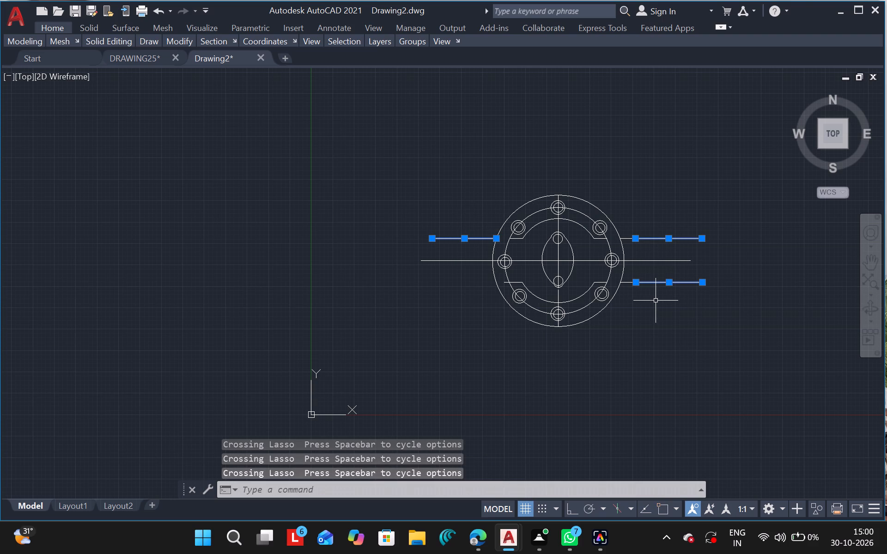
key("Delete")
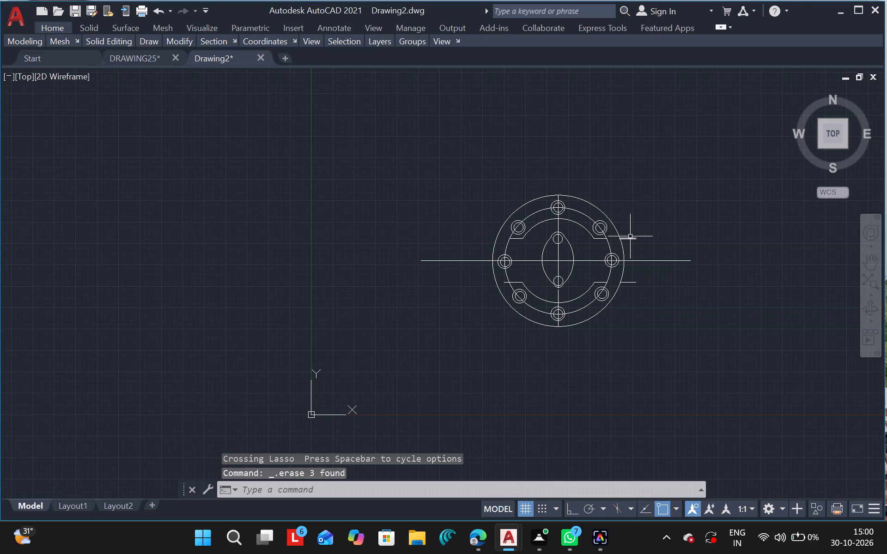
left_click(630, 239)
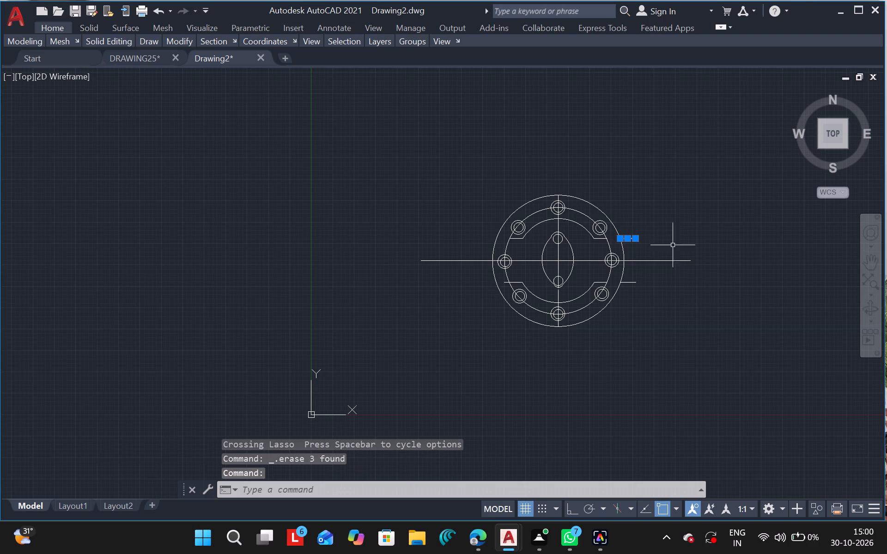
left_click_drag(632, 283, 712, 310)
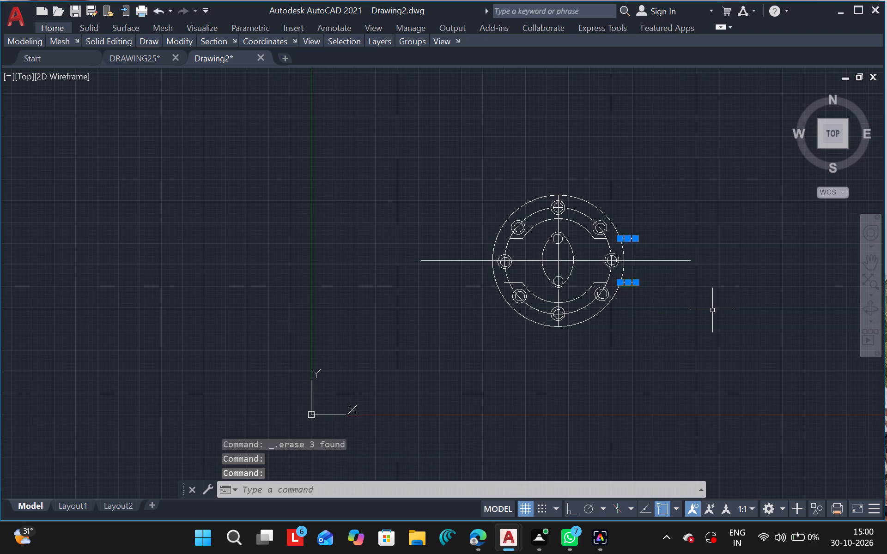
key("Delete")
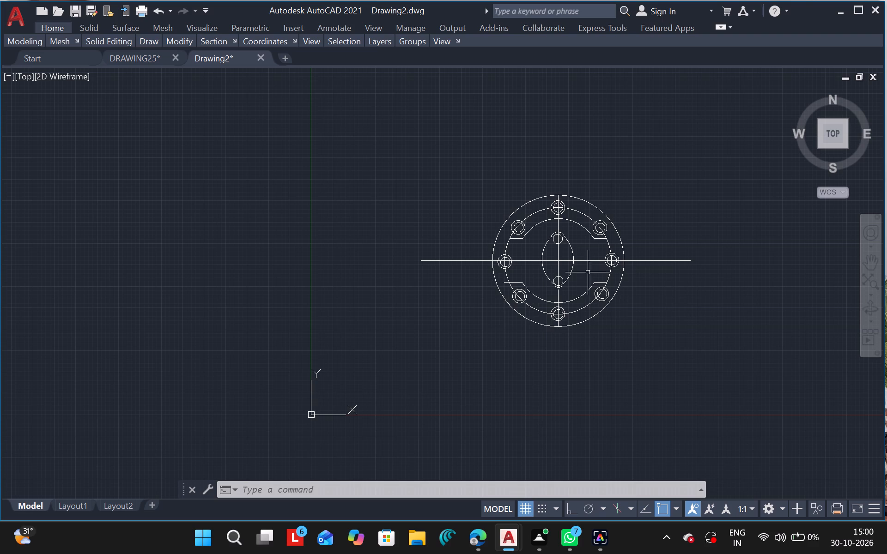
Copy both pieces of the vertical centre line through the left step corners, and once more between there and the central contour.
left_click(558, 261)
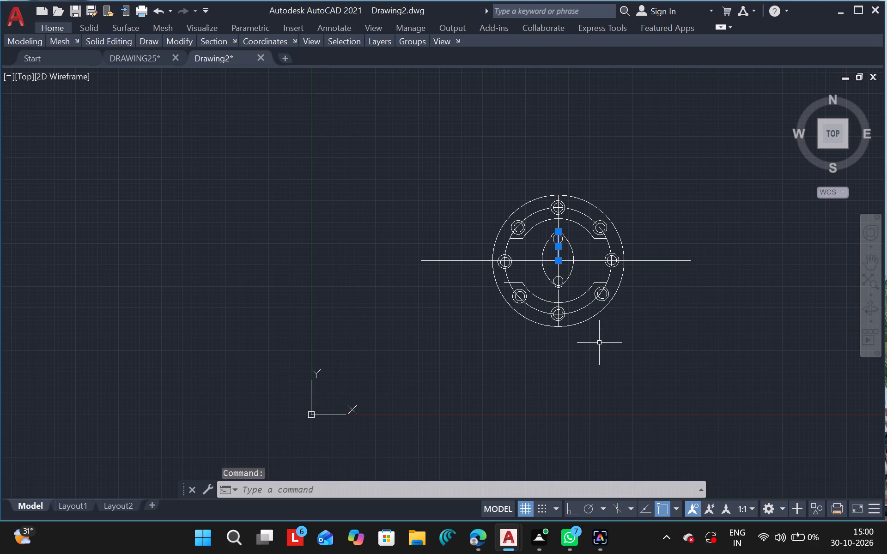
key("Escape")
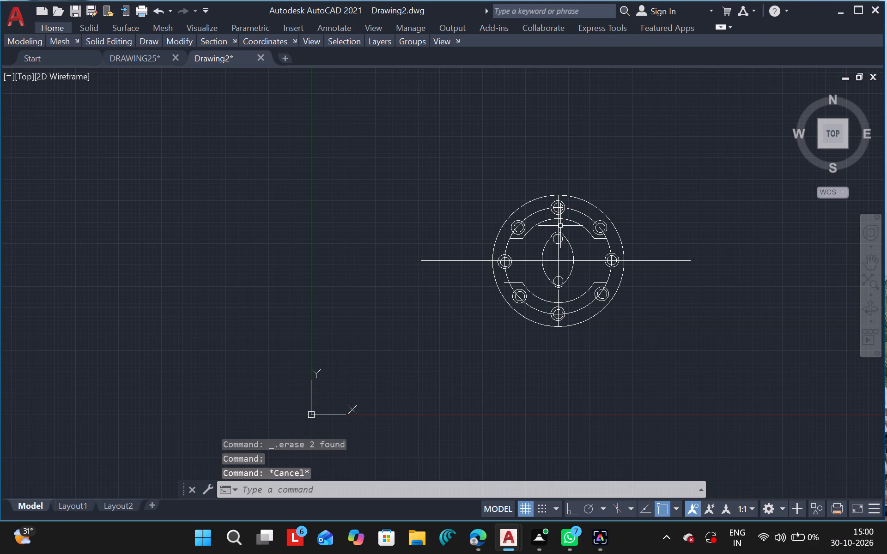
left_click_drag(559, 226, 558, 296)
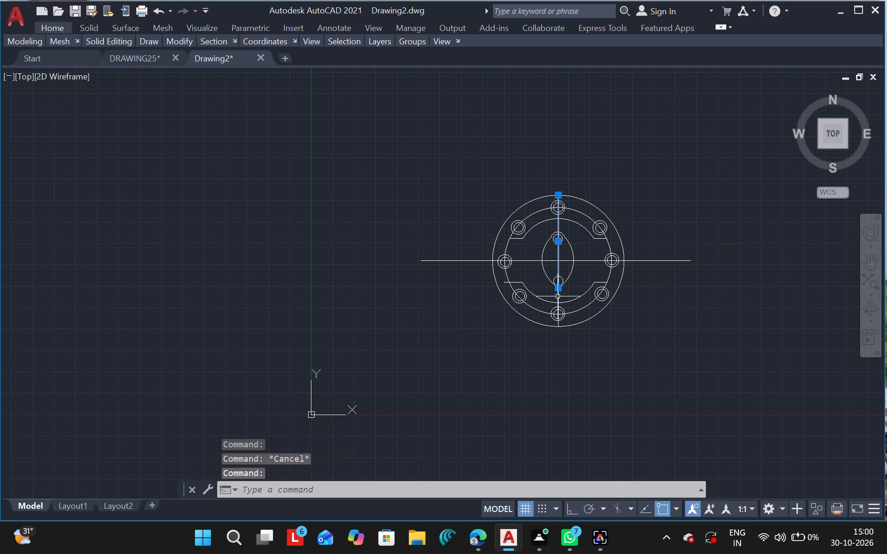
left_click_drag(558, 296, 559, 296)
left_click(559, 296)
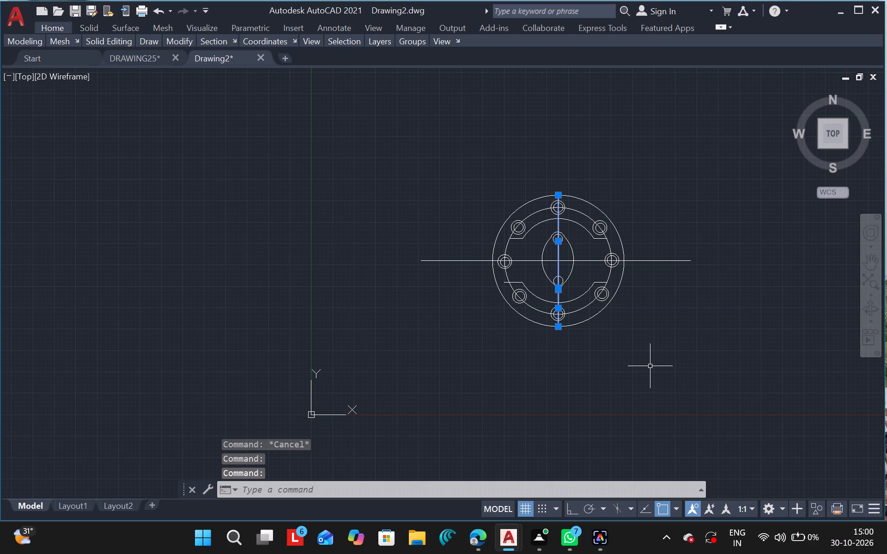
type("CO")
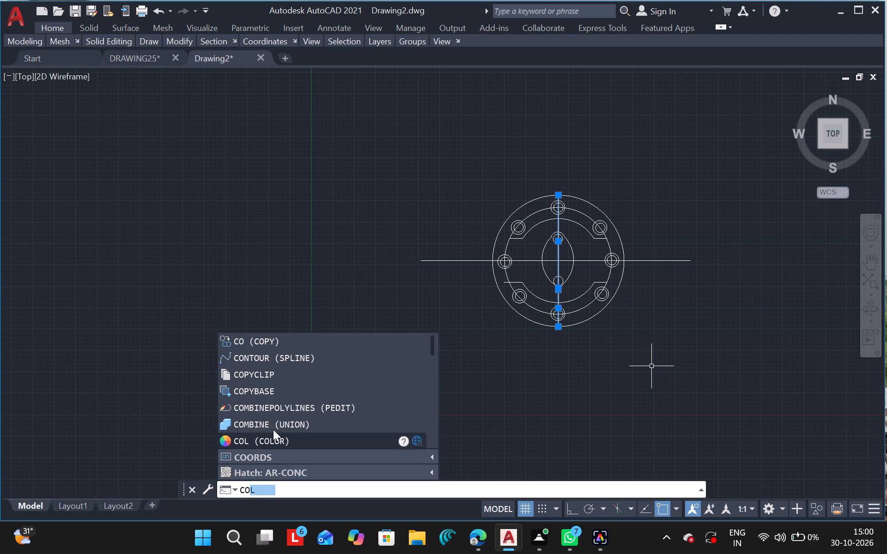
left_click(325, 345)
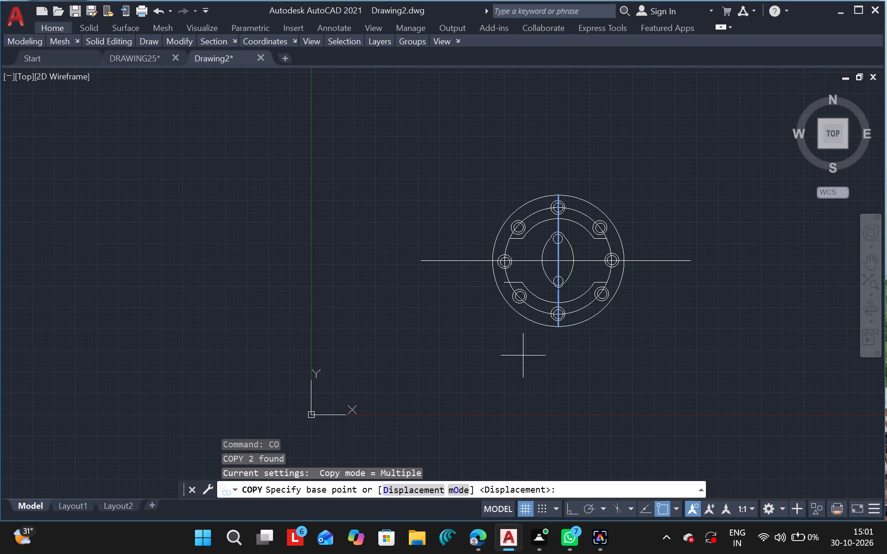
scroll(561, 257, "up", 3, "ctrl")
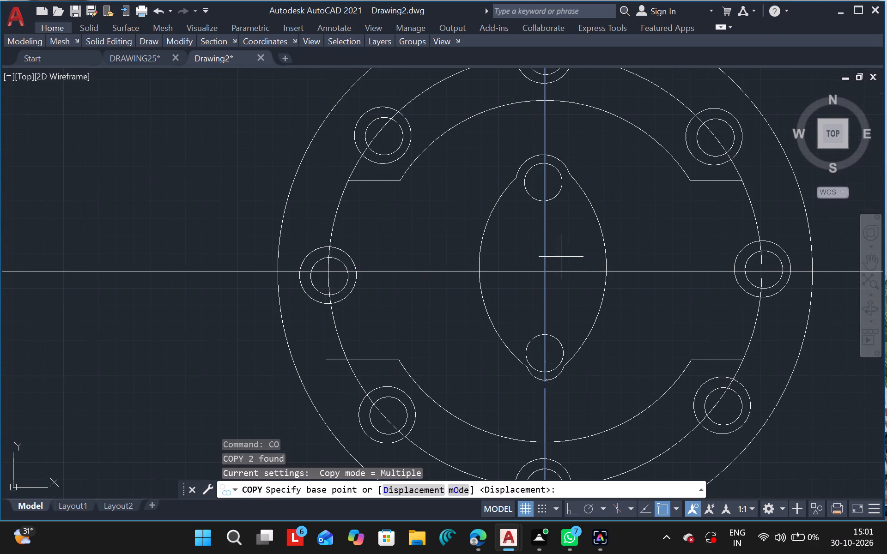
left_click(659, 248)
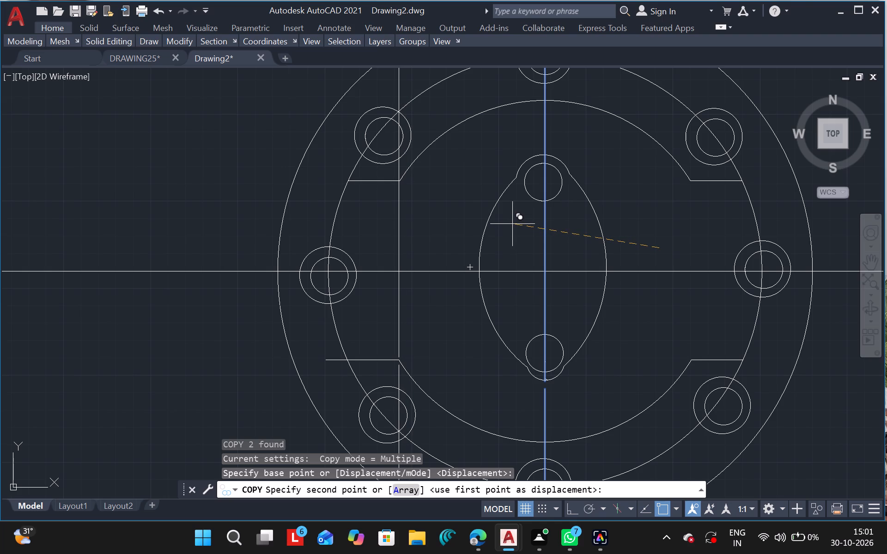
left_click(512, 224)
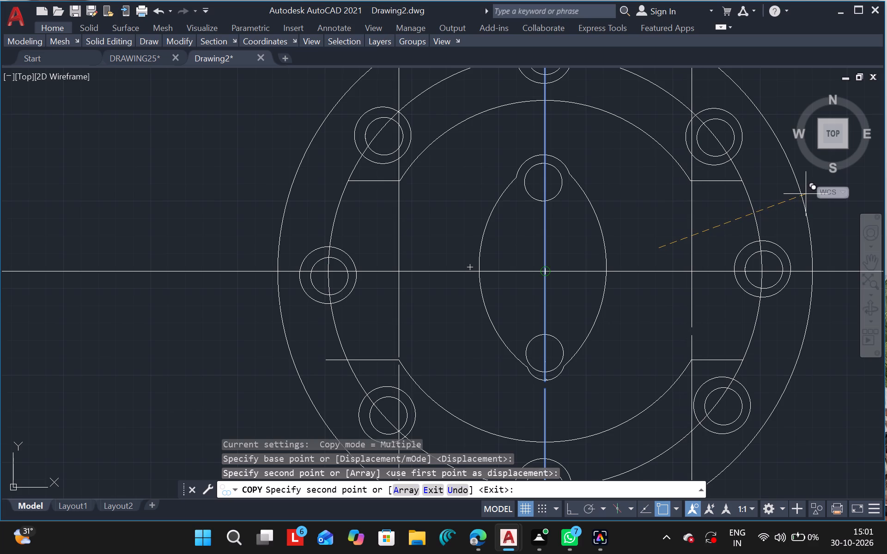
left_click(806, 194)
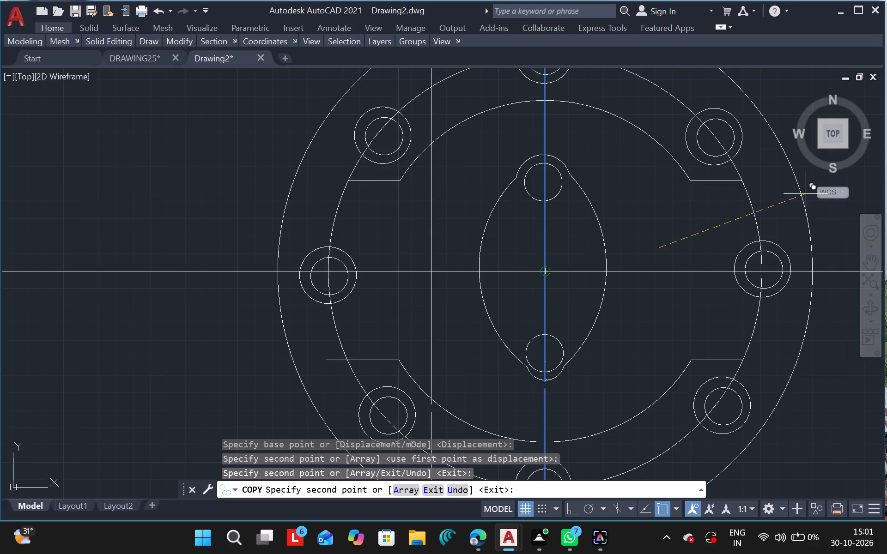
key("Escape")
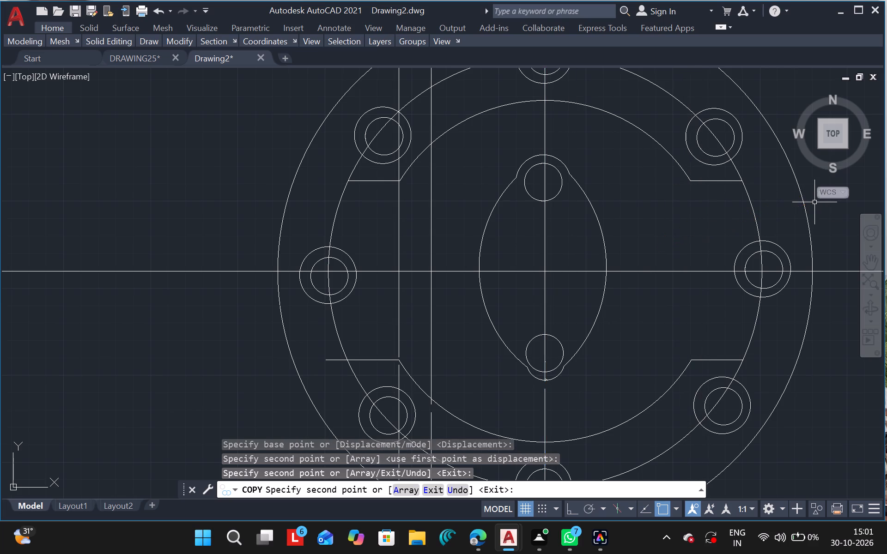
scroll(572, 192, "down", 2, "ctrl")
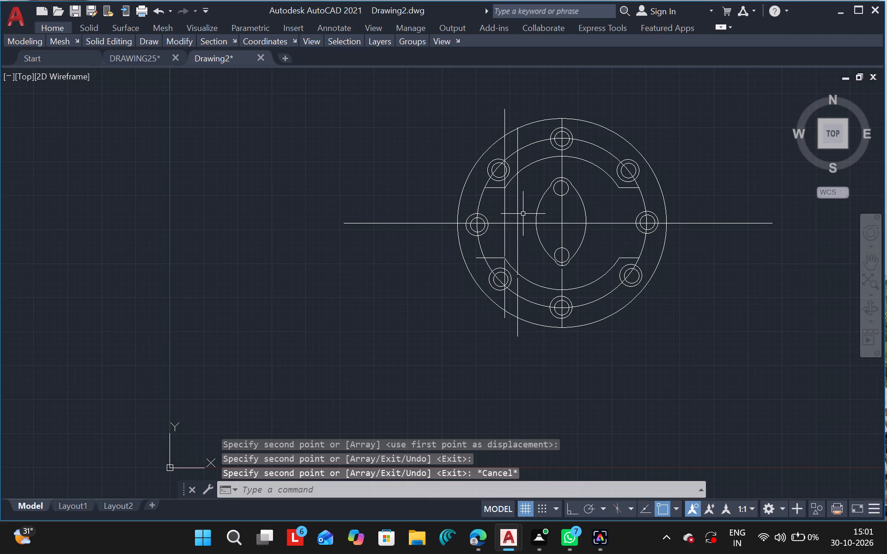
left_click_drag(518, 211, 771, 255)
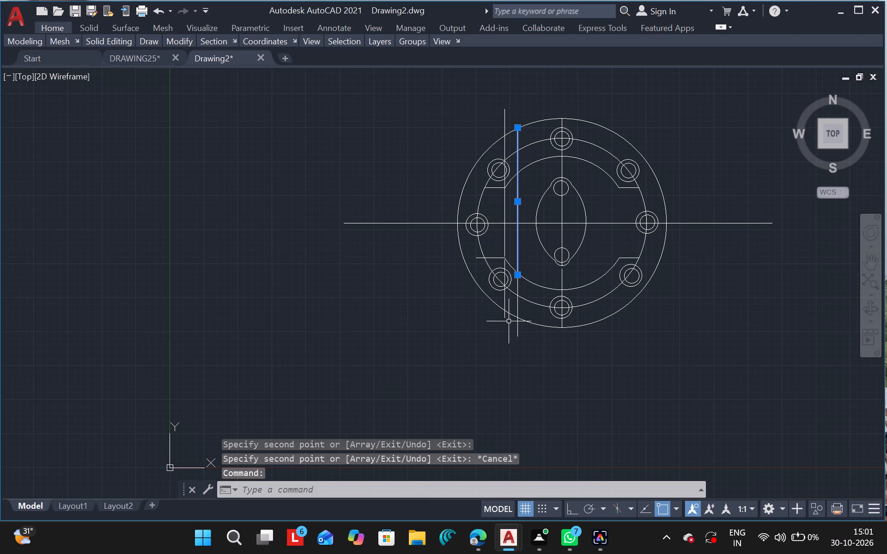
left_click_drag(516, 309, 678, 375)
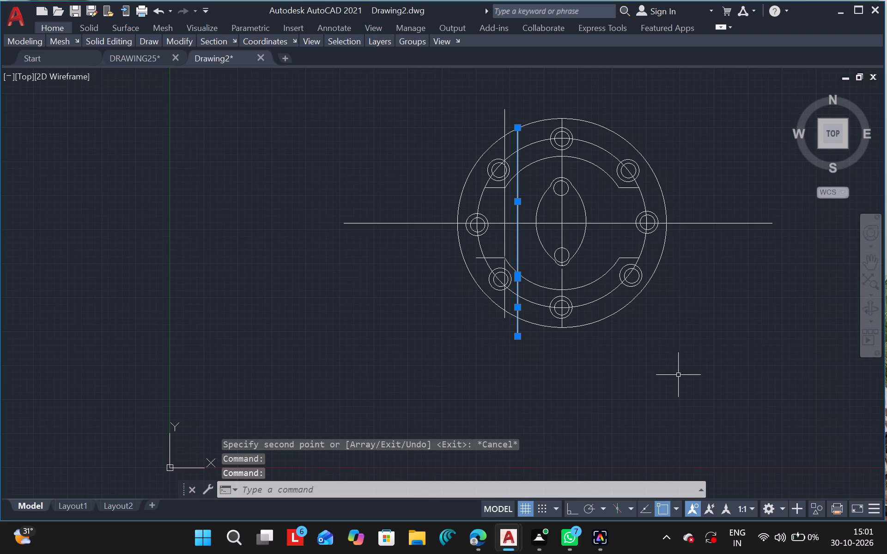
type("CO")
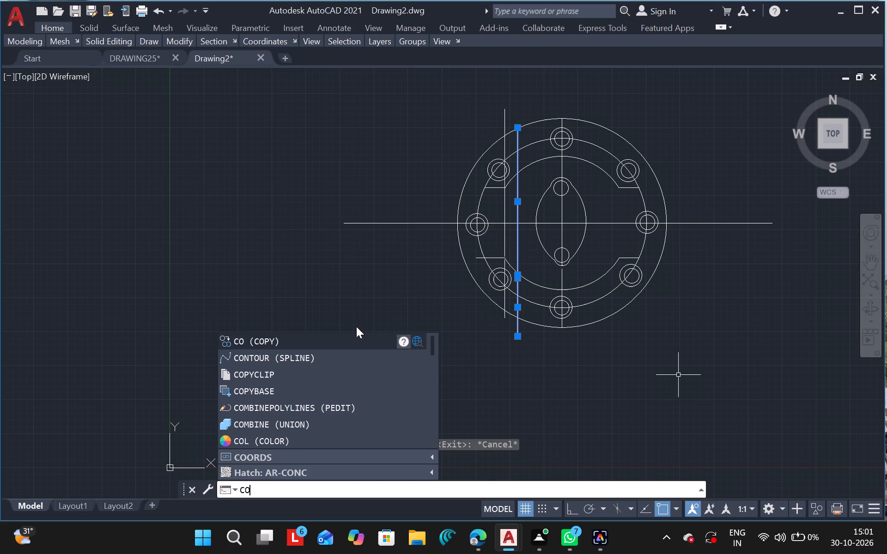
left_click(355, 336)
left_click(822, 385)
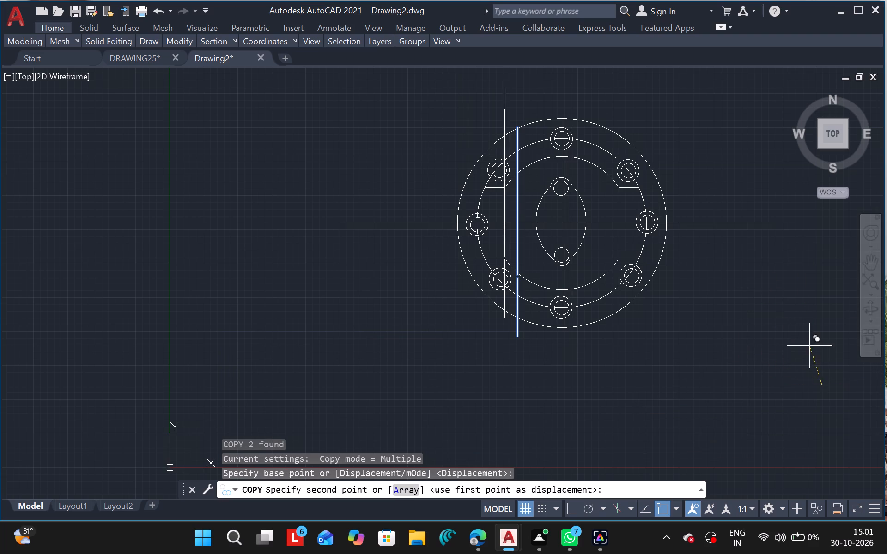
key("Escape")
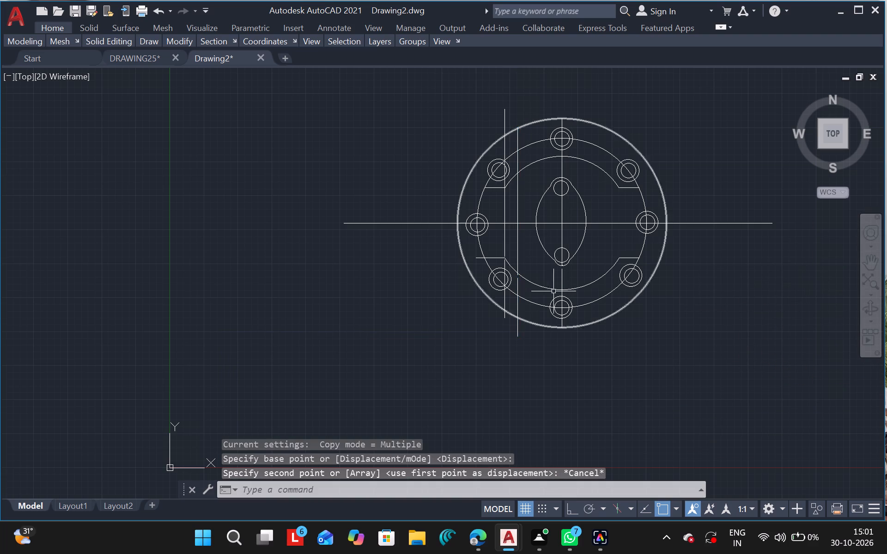
Copy both pieces of the vertical line beside the left step corners across to pass through the right step corners.
left_click_drag(517, 305, 675, 318)
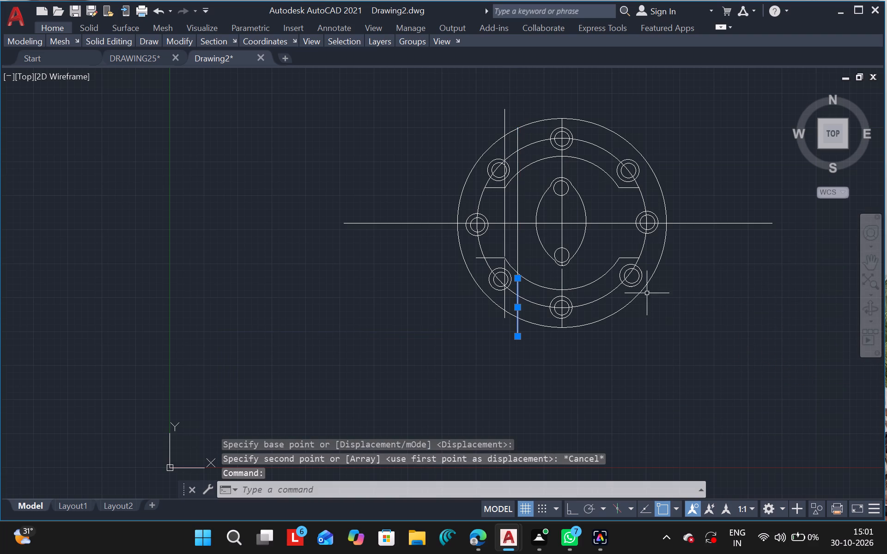
left_click_drag(518, 194, 656, 260)
type("CO")
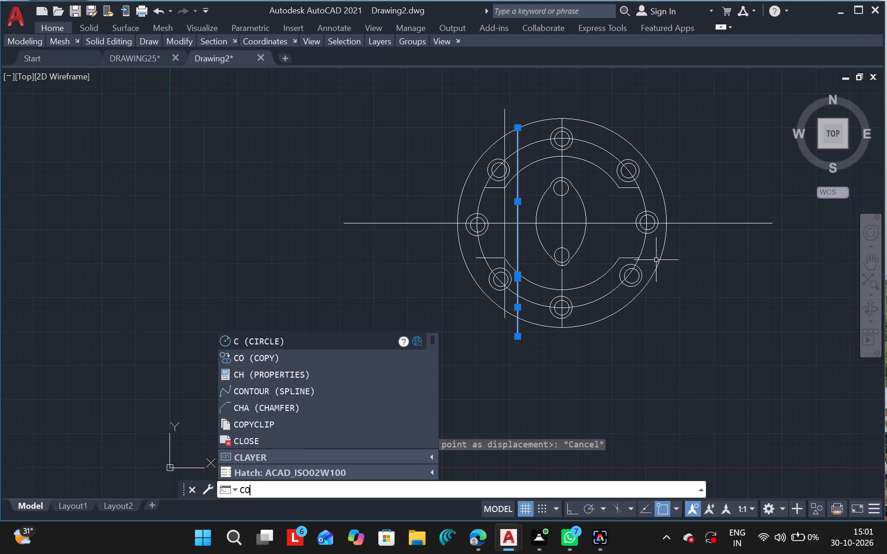
left_click(320, 338)
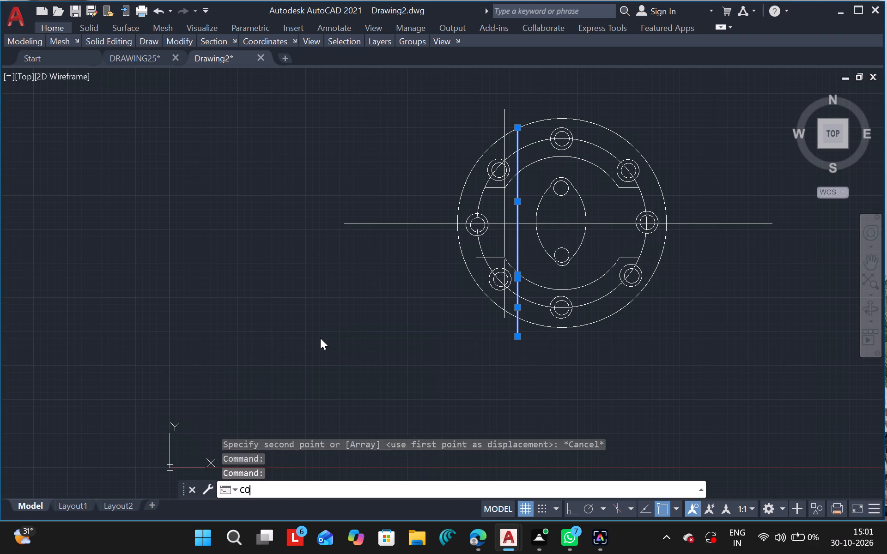
left_click_drag(404, 301, 521, 301)
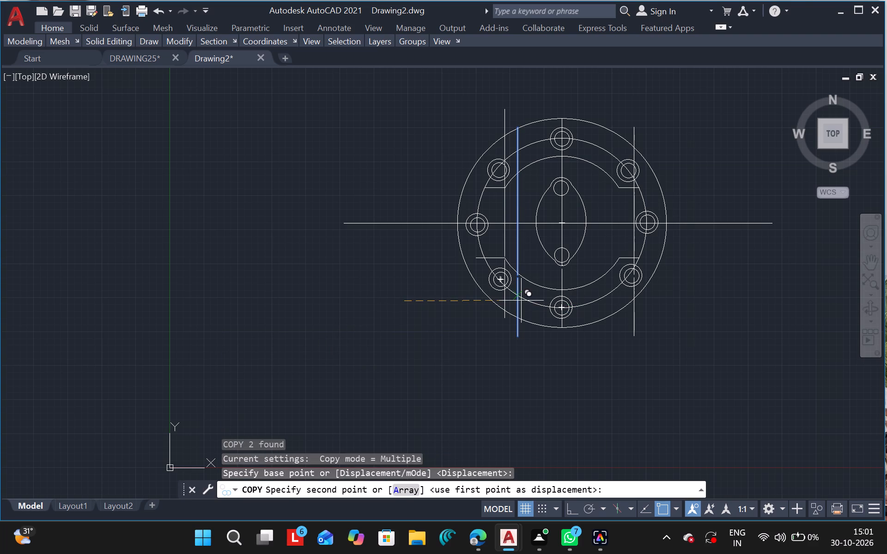
left_click_drag(521, 301, 506, 298)
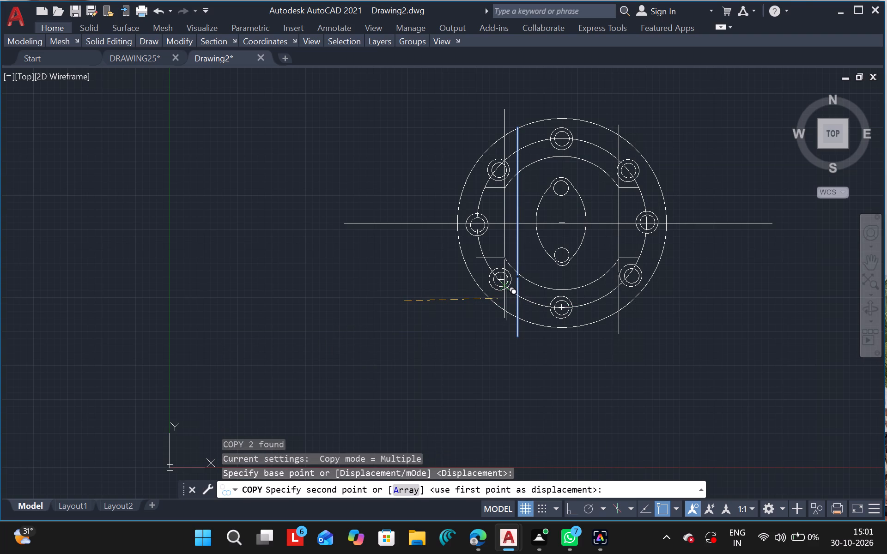
left_click(506, 298)
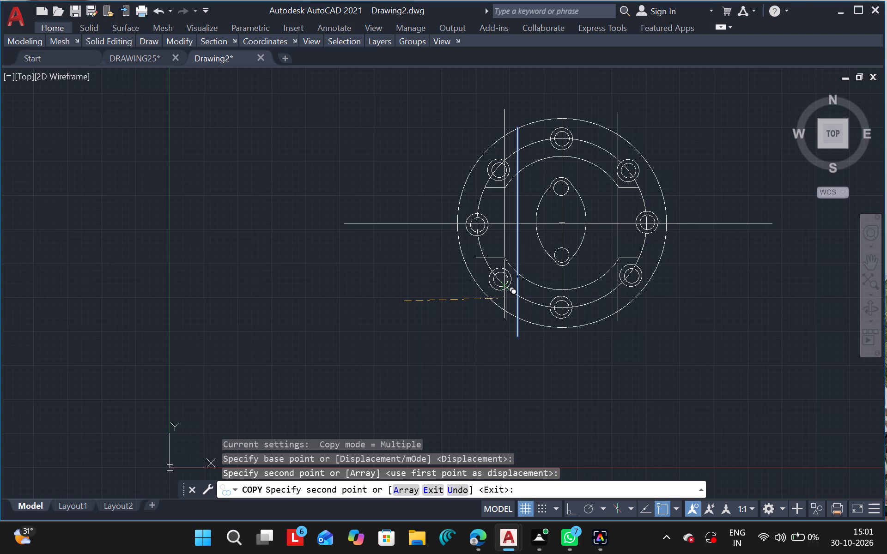
key("ctrl+z")
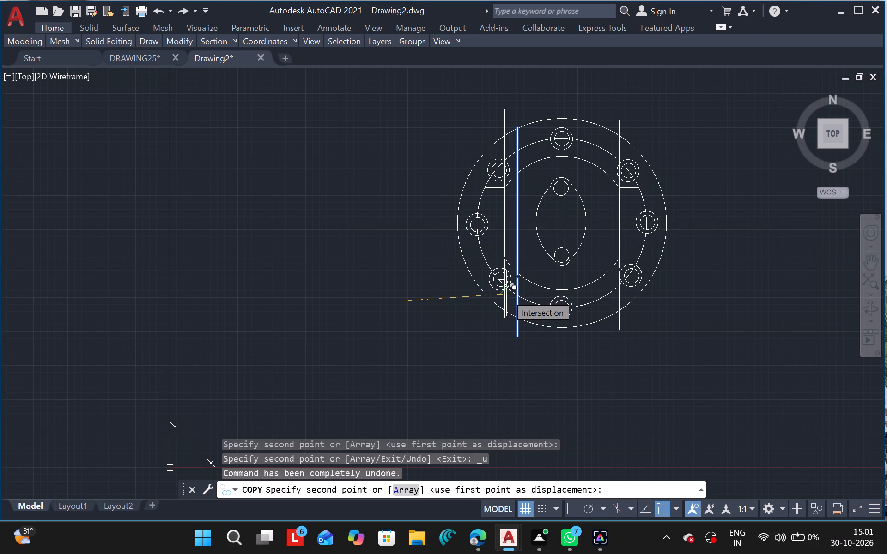
left_click(506, 294)
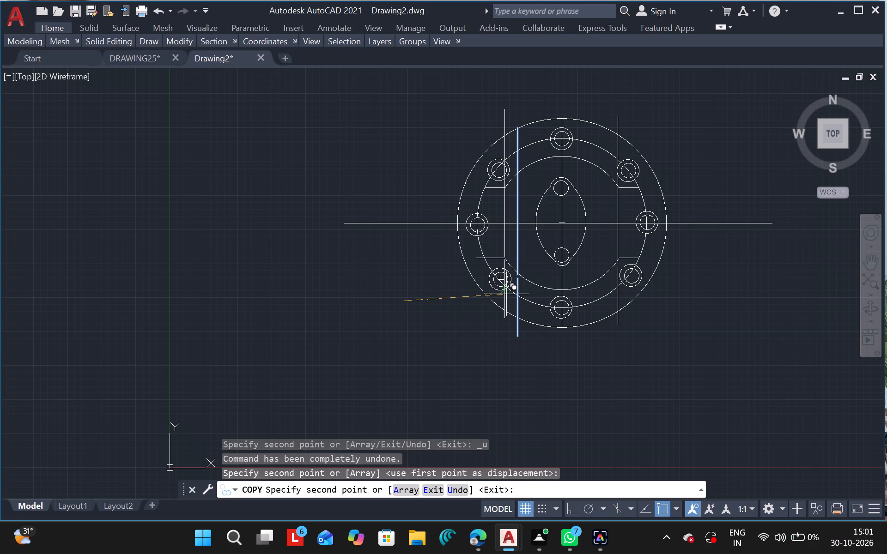
key("Escape")
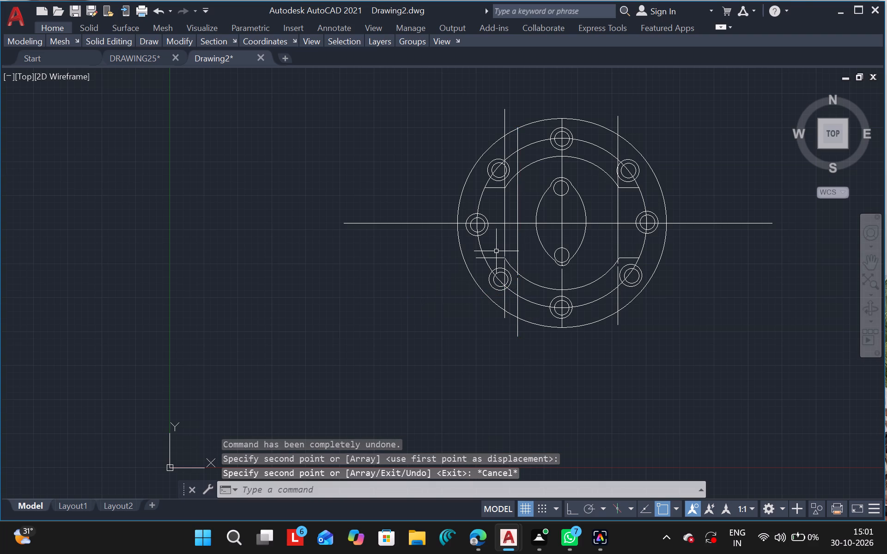
Extend the copied vertical lines across the small gaps between their upper and lower pieces near the lower step corners.
type("EX")
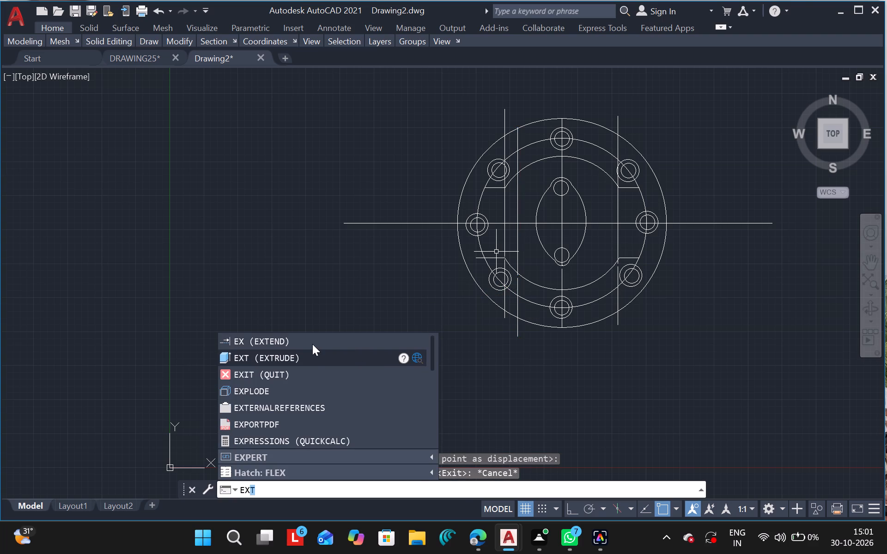
left_click(312, 344)
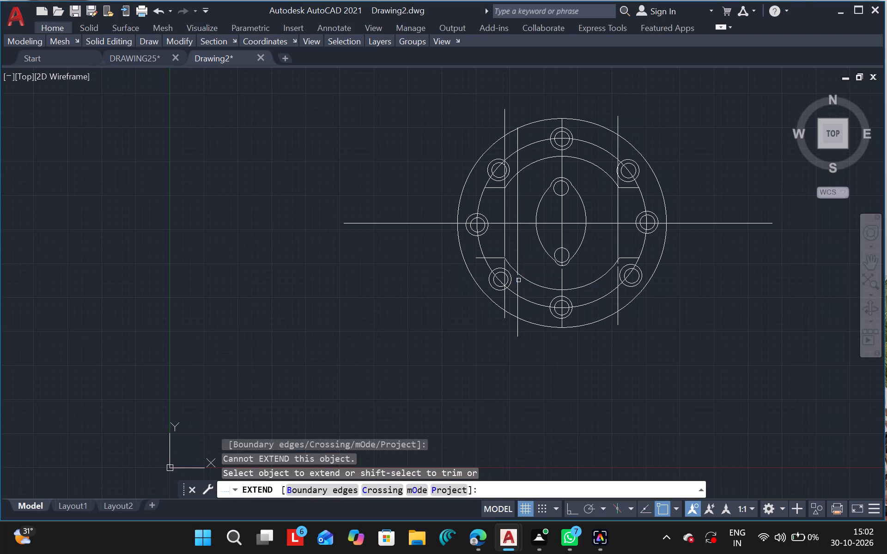
left_click_drag(518, 280, 617, 271)
left_click(617, 271)
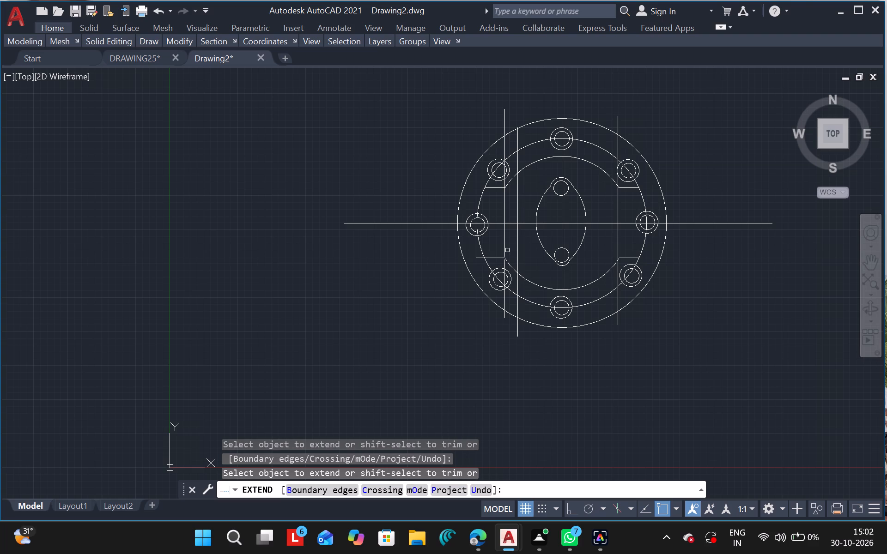
left_click_drag(504, 261, 504, 253)
left_click(504, 253)
key("Escape")
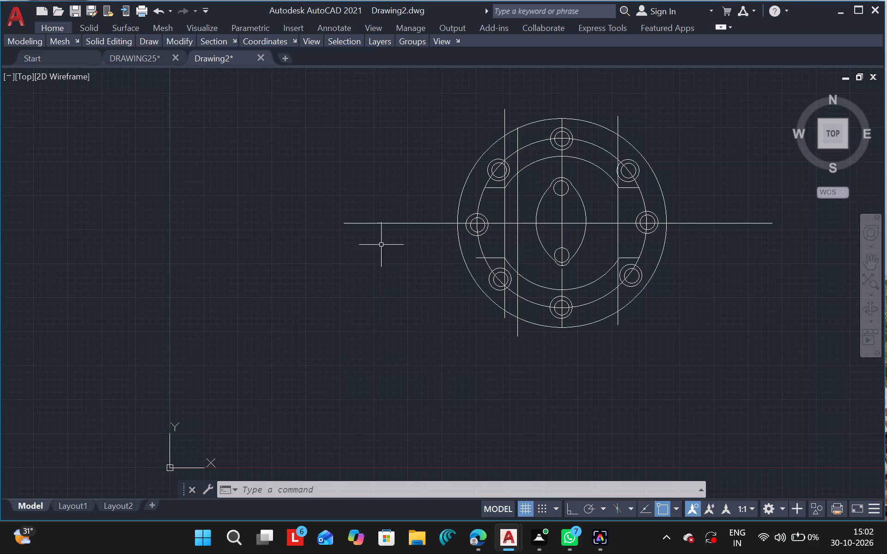
Delete both pieces of the vertical line between the left step corners and the central contour.
left_click(516, 145)
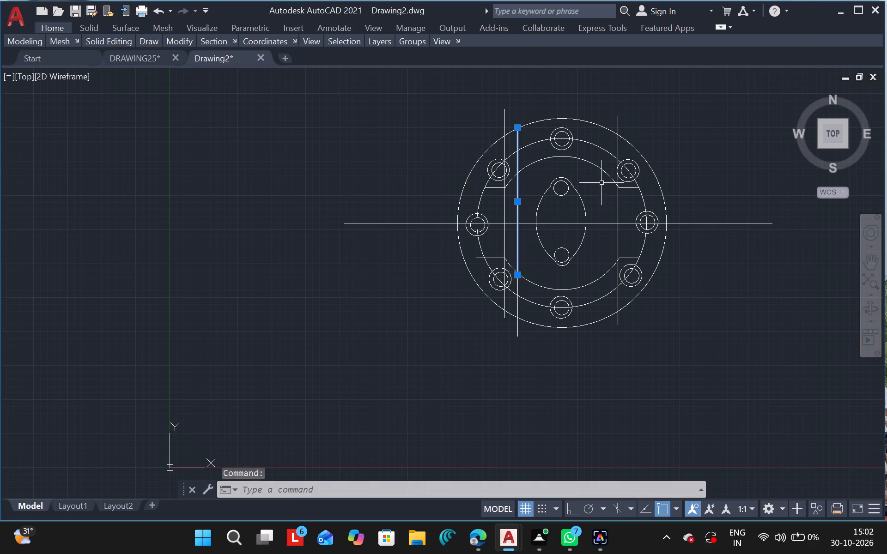
key("Delete")
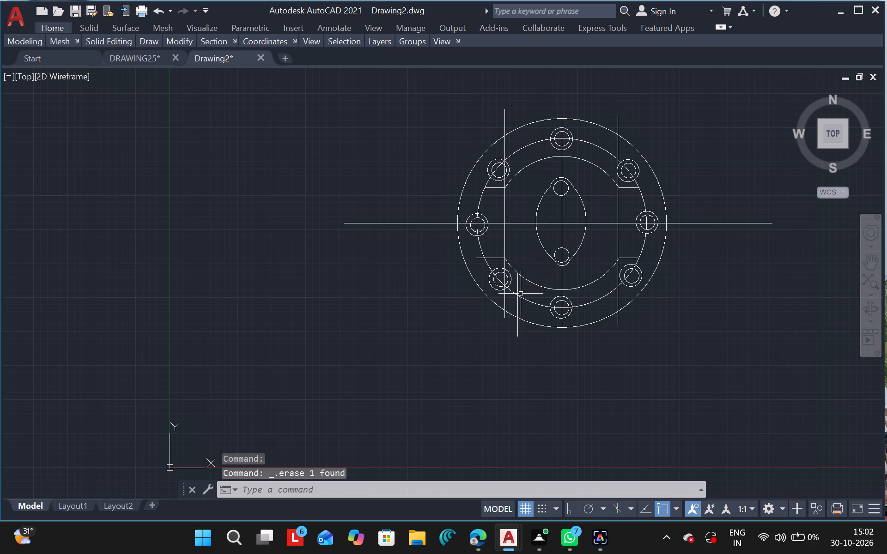
left_click(516, 301)
key("Delete")
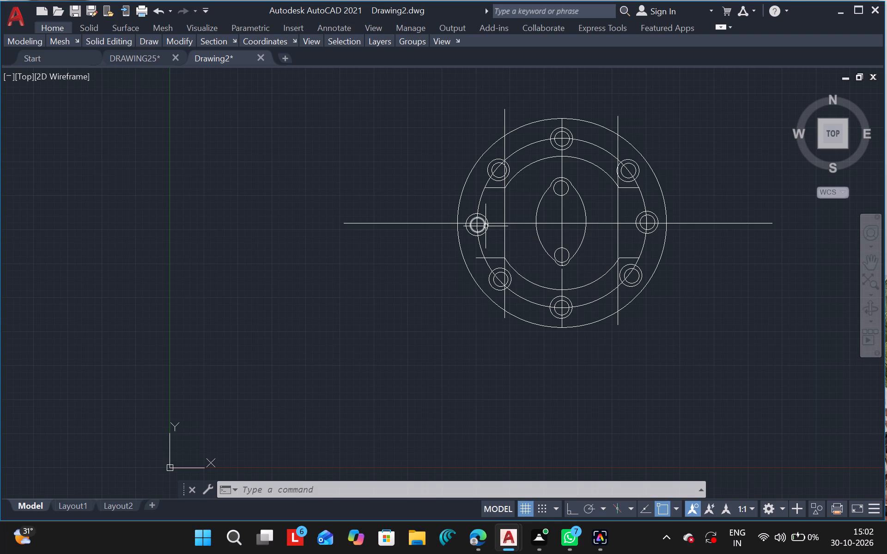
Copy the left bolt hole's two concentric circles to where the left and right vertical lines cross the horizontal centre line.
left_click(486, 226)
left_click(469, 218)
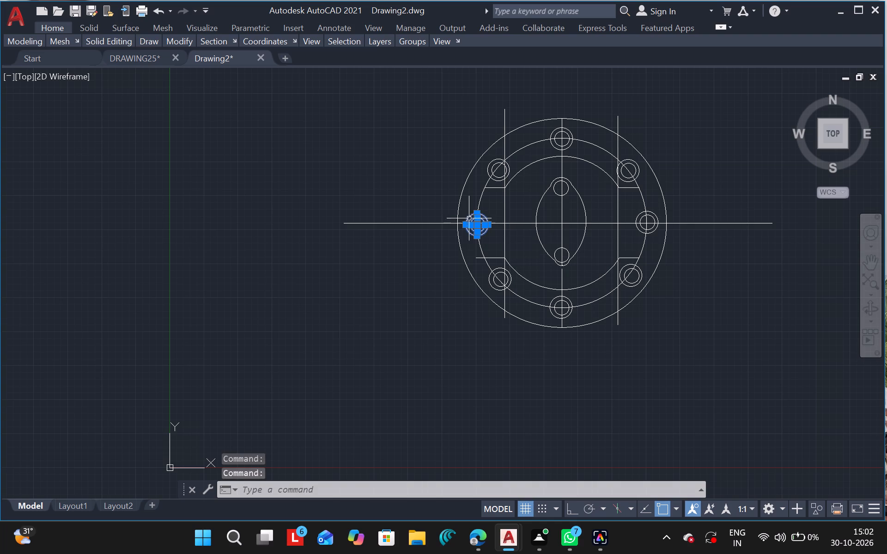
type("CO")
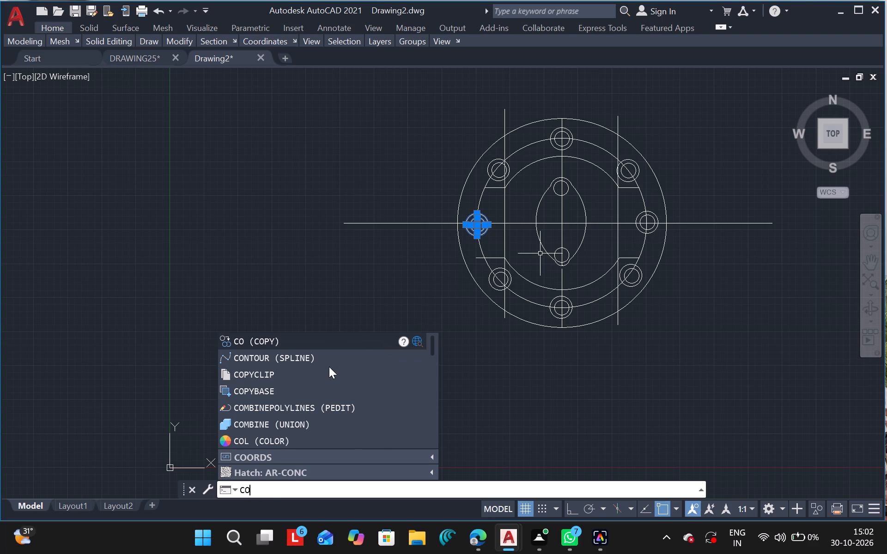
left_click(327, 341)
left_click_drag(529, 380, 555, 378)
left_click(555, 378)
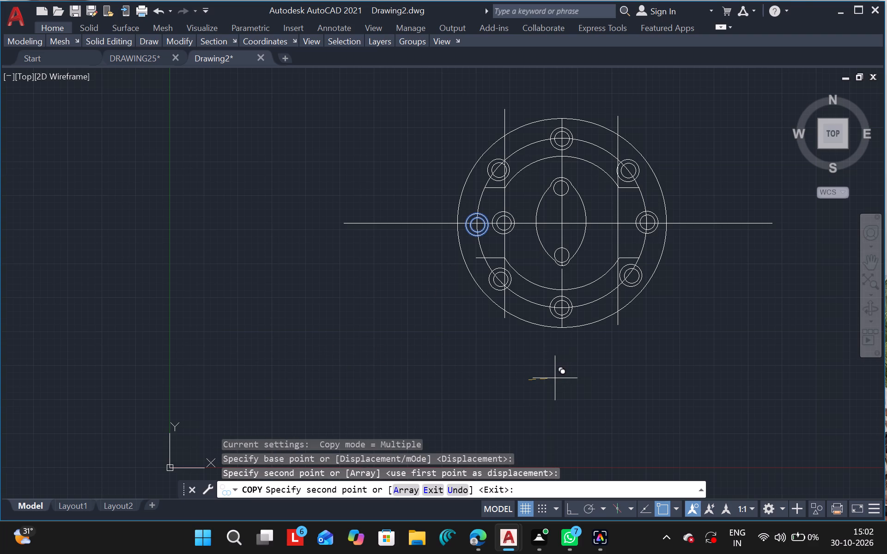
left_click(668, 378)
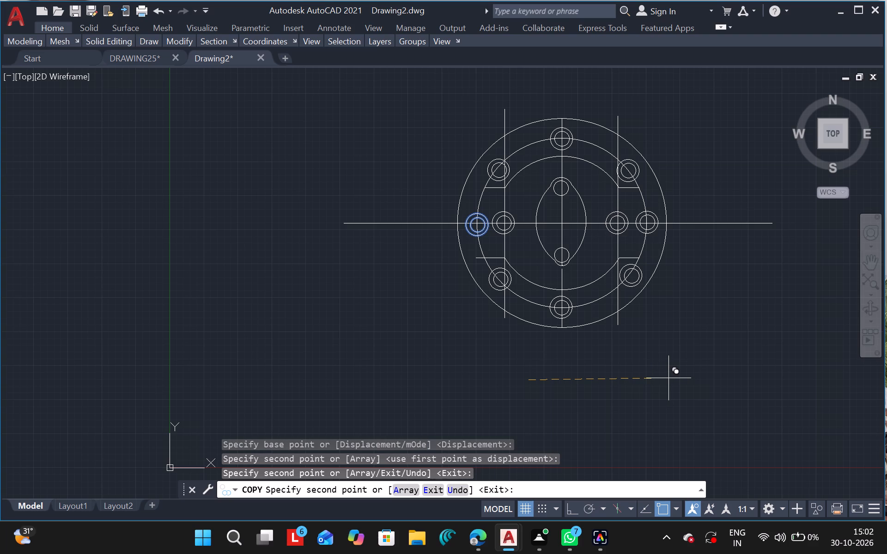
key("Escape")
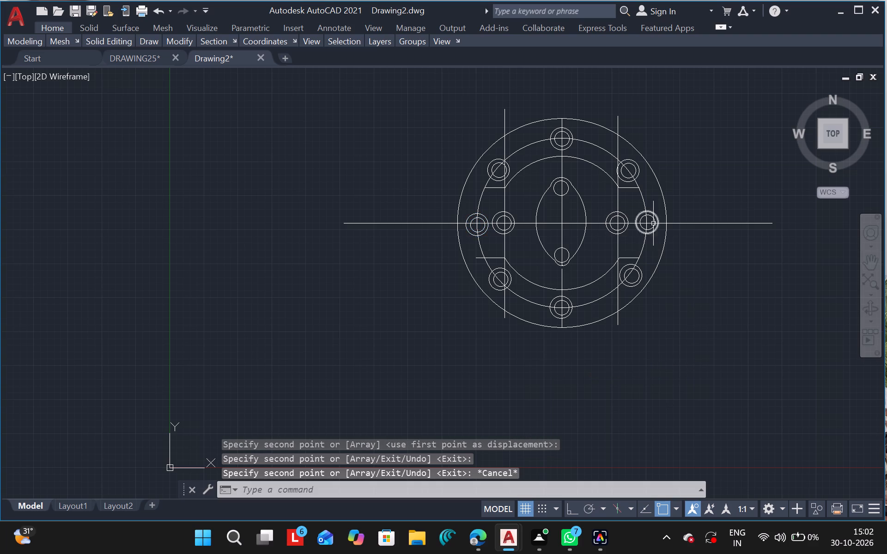
Delete the right and left bolt-hole circle pairs on the bolt circle at the horizontal centre line.
left_click_drag(657, 230, 653, 229)
left_click(653, 229)
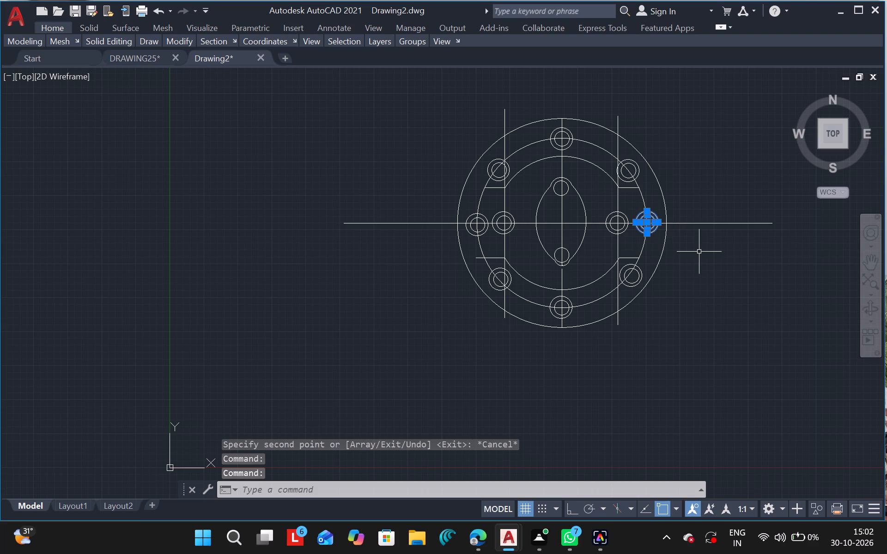
key("Delete")
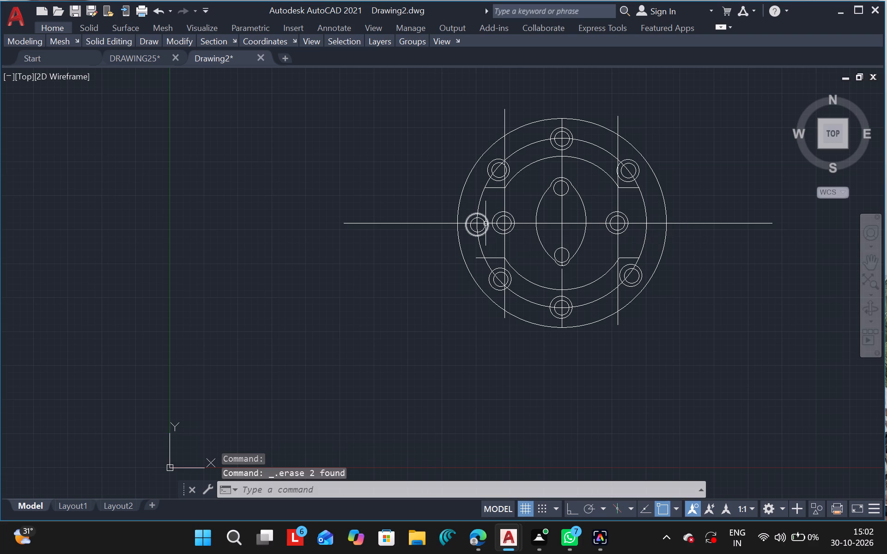
left_click(485, 223)
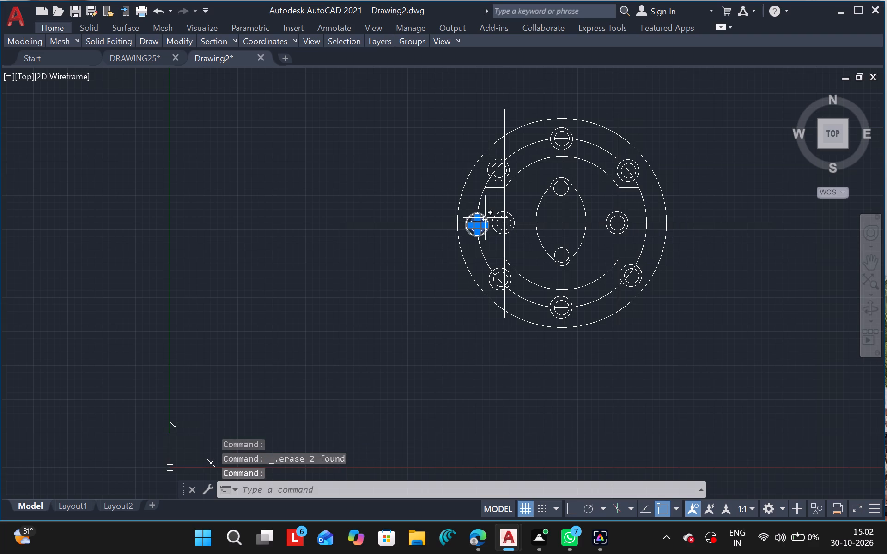
left_click(485, 218)
key("Delete")
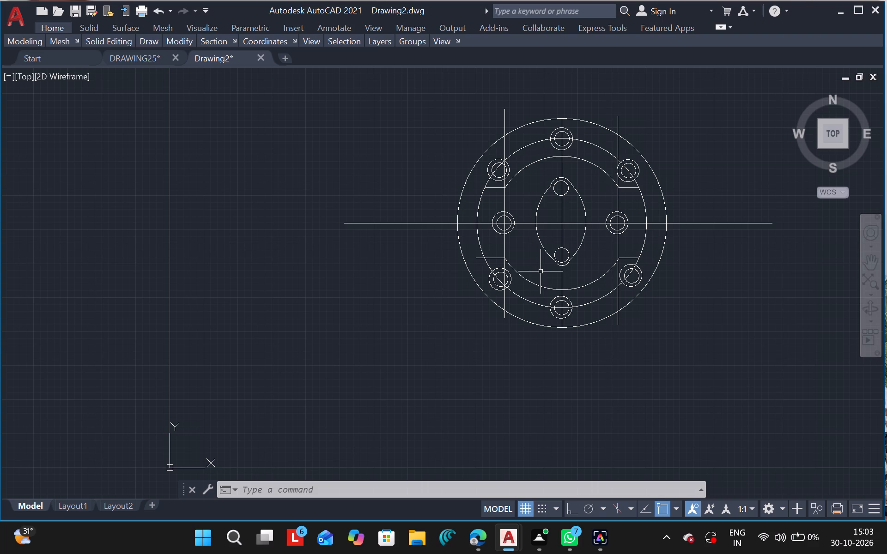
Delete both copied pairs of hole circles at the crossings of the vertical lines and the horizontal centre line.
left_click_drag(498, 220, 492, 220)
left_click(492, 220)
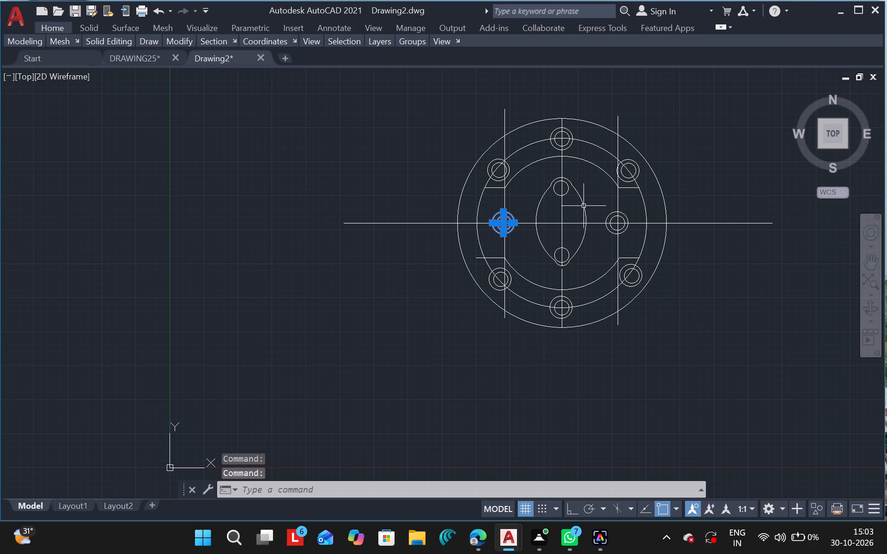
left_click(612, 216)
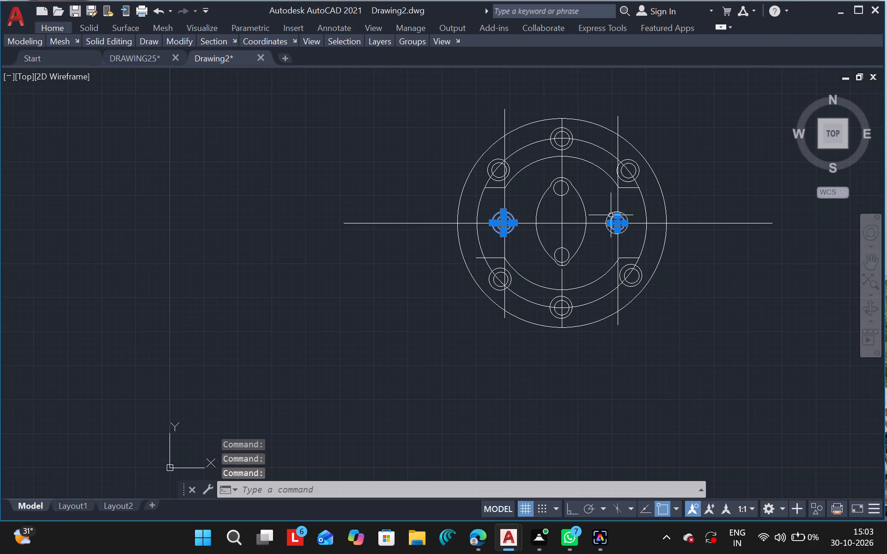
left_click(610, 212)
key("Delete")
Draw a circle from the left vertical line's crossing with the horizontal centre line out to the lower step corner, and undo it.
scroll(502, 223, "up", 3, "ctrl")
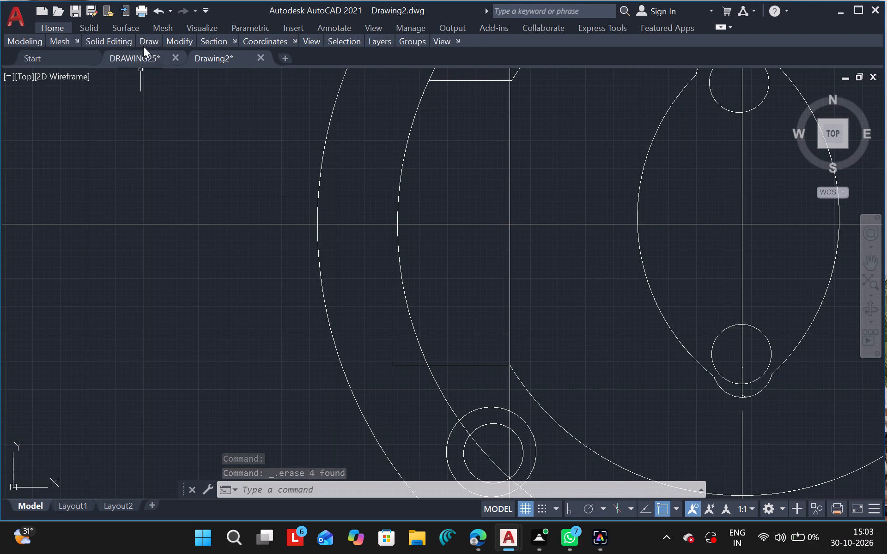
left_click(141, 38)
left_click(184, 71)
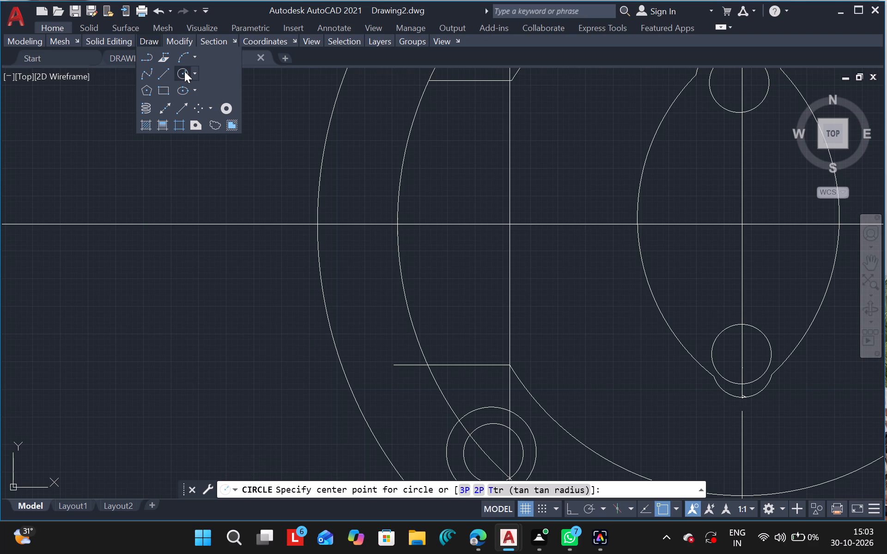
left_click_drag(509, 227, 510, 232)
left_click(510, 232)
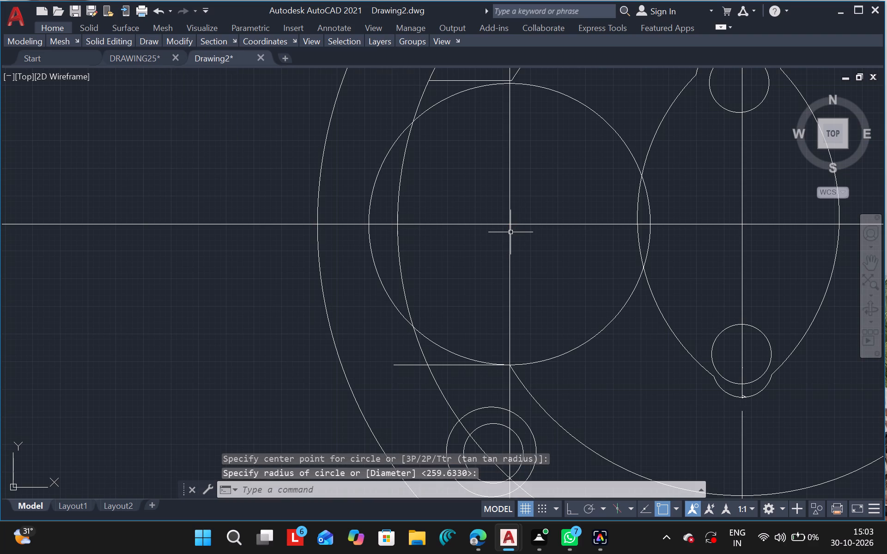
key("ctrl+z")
Draw a circle with a radius of about 254.69 centred where the left vertical line crosses the horizontal centre line.
scroll(506, 207, "up", 3, "ctrl")
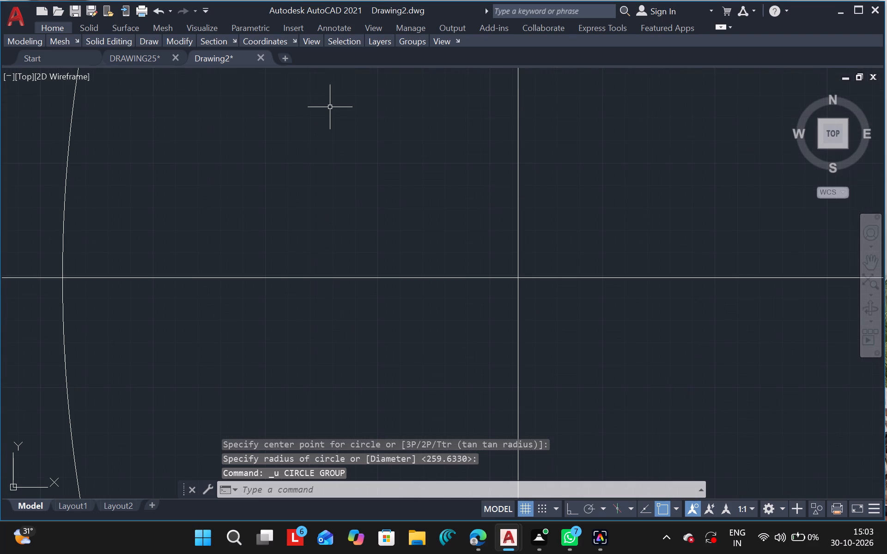
left_click(145, 43)
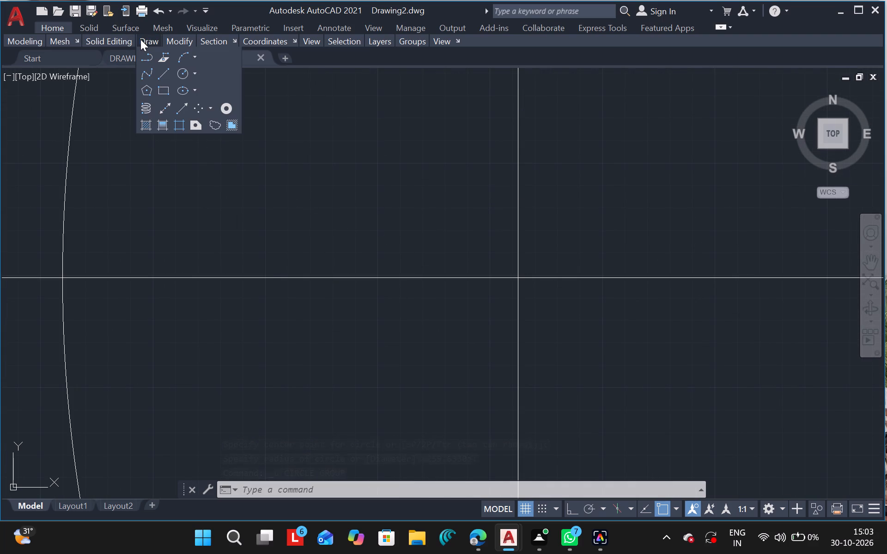
left_click(179, 72)
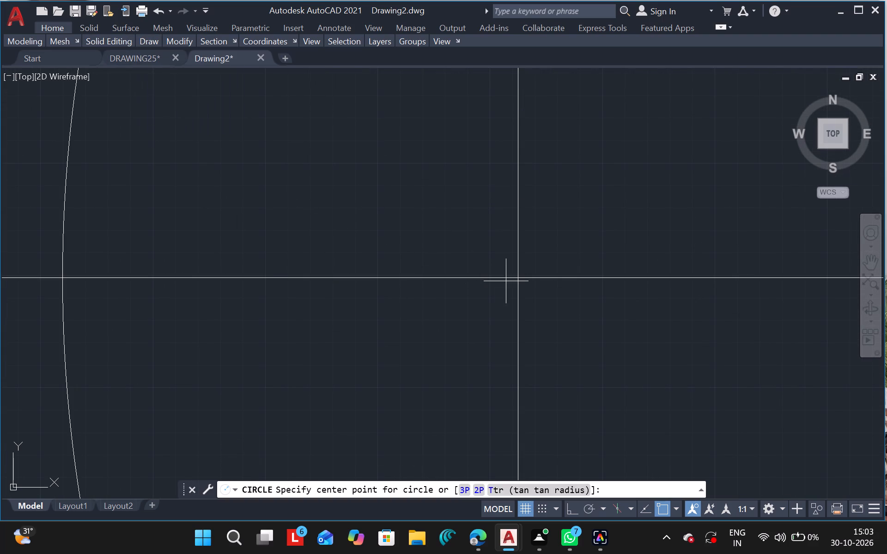
left_click_drag(516, 278, 516, 288)
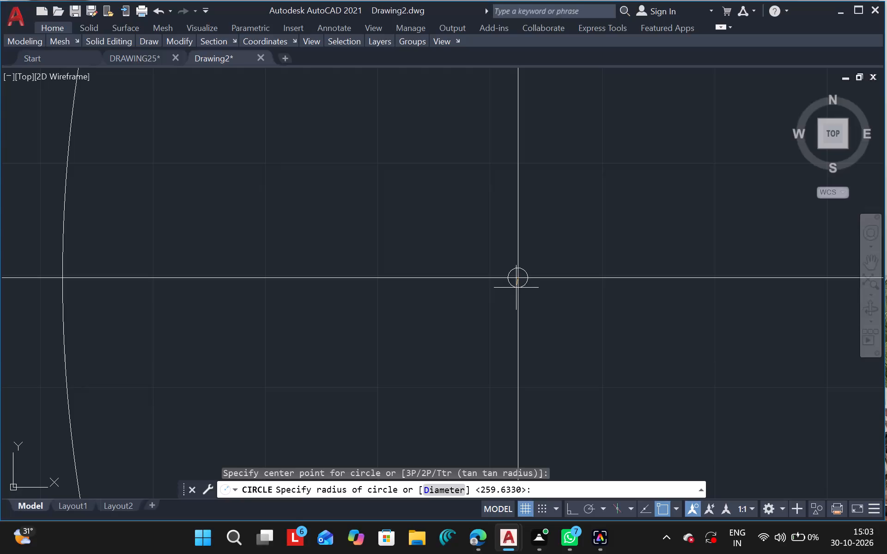
left_click_drag(516, 288, 517, 290)
left_click(517, 290)
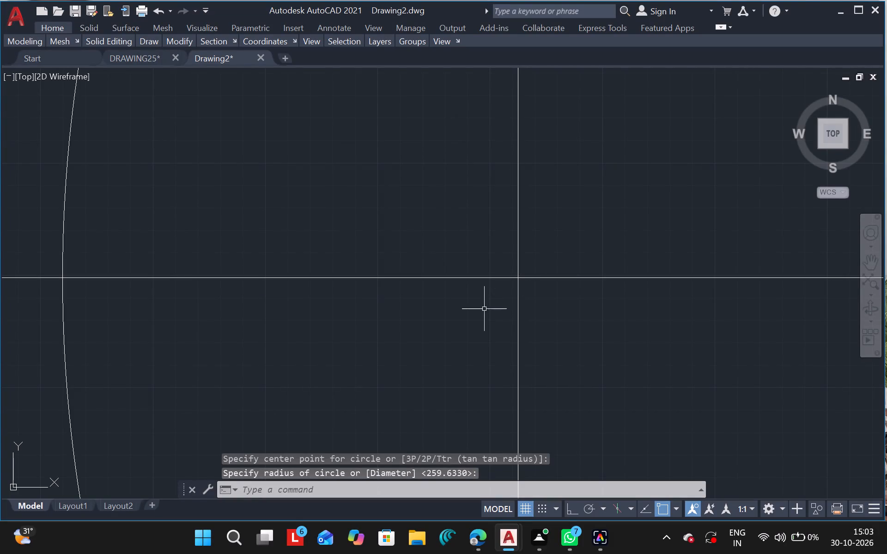
Draw another circle with a radius of about 254.69 at the same left vertical line and horizontal centre line crossing.
left_click(152, 42)
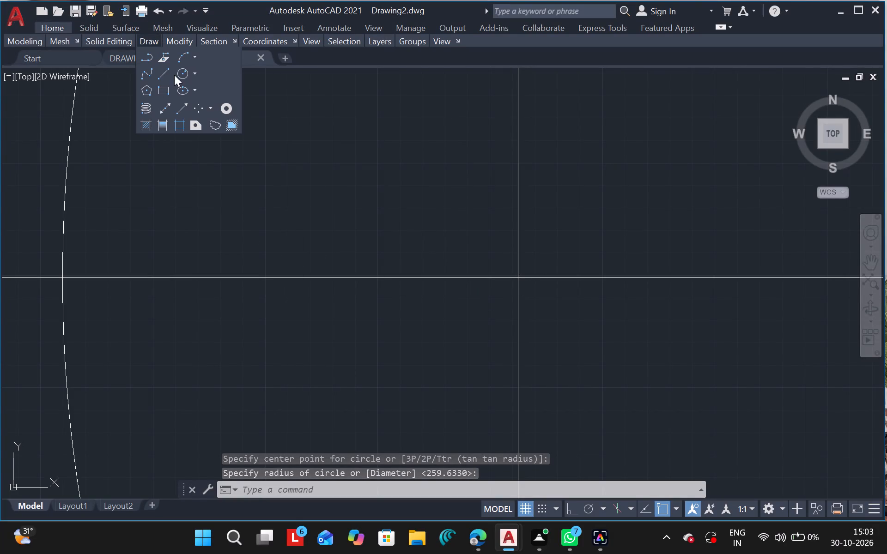
left_click(187, 74)
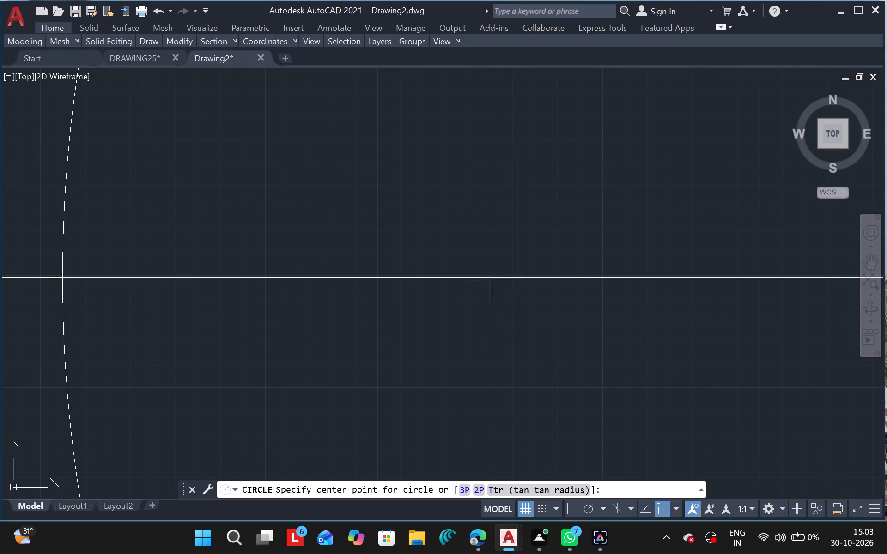
left_click_drag(519, 276, 525, 307)
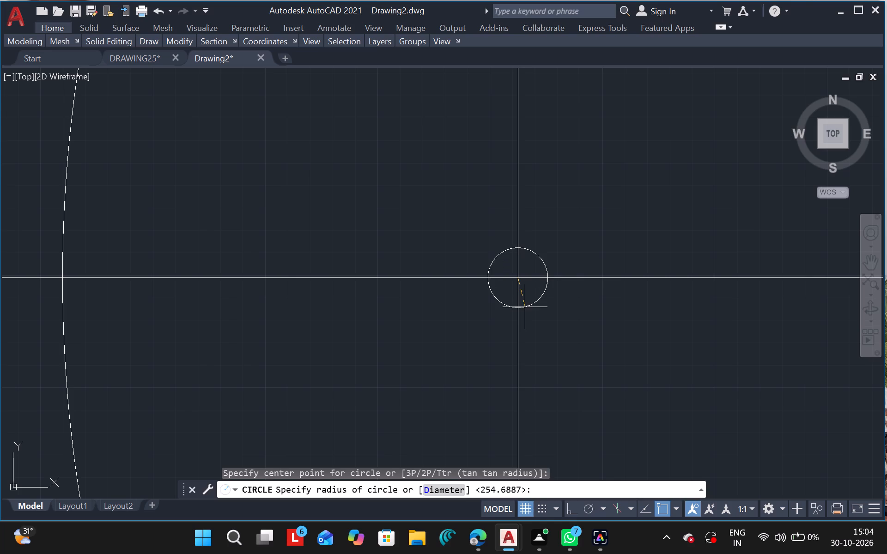
left_click(525, 307)
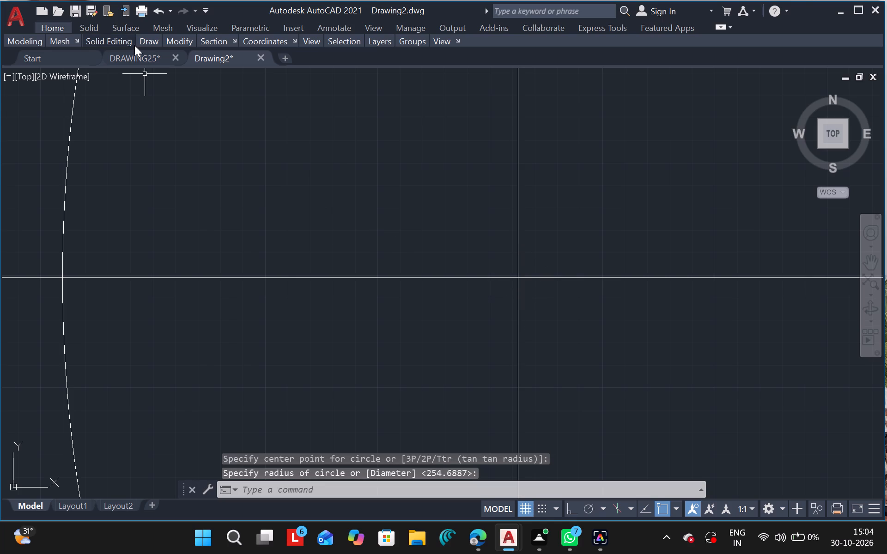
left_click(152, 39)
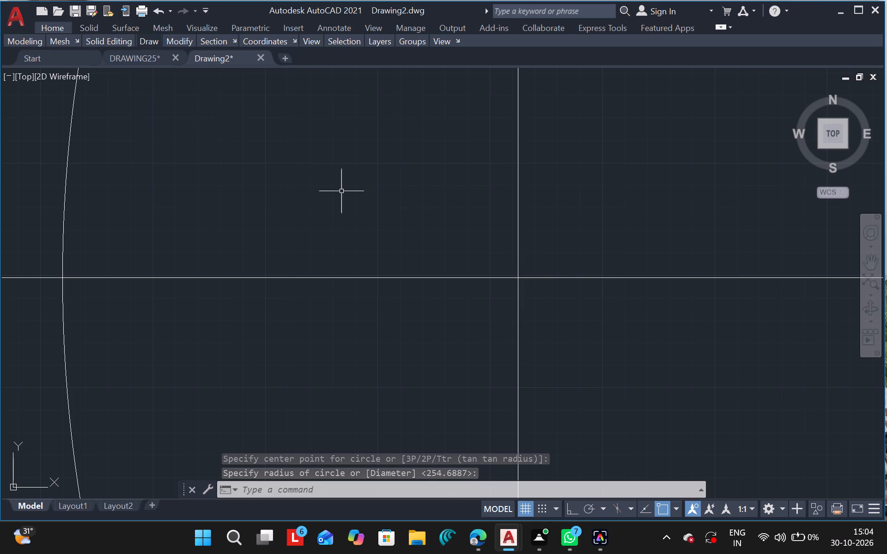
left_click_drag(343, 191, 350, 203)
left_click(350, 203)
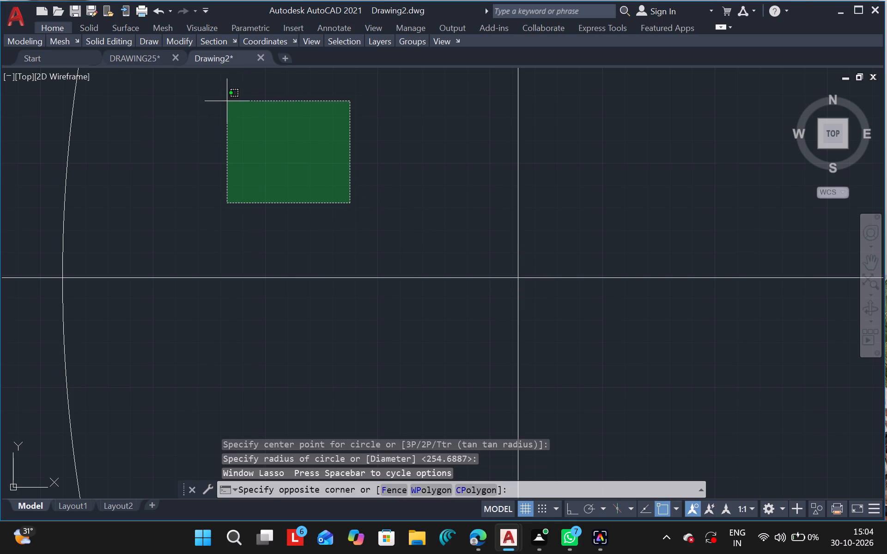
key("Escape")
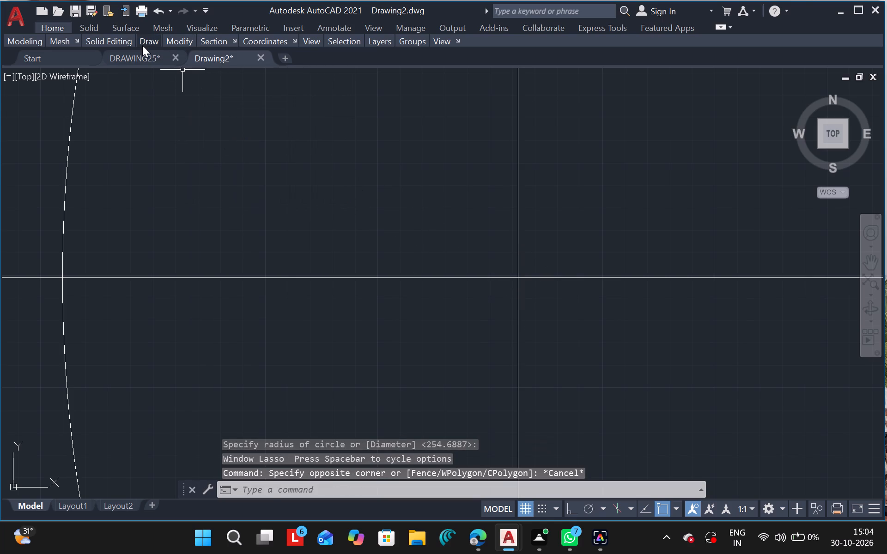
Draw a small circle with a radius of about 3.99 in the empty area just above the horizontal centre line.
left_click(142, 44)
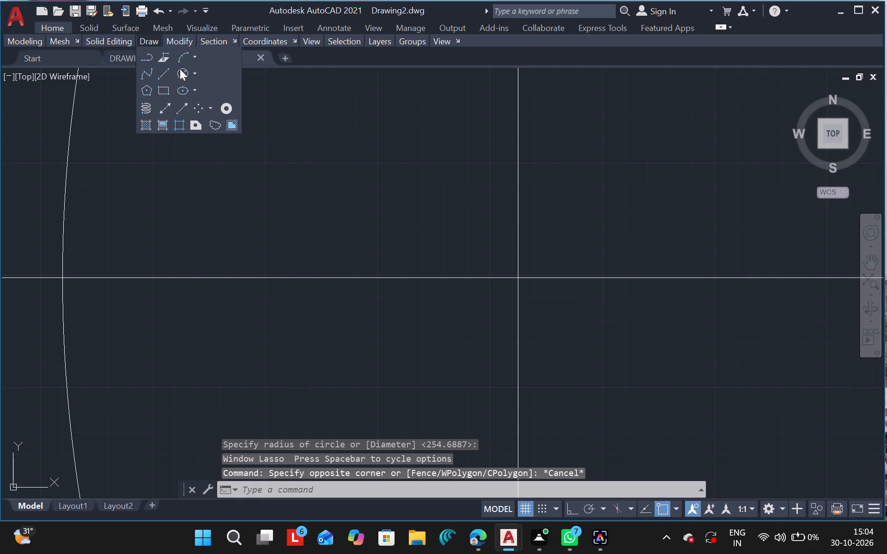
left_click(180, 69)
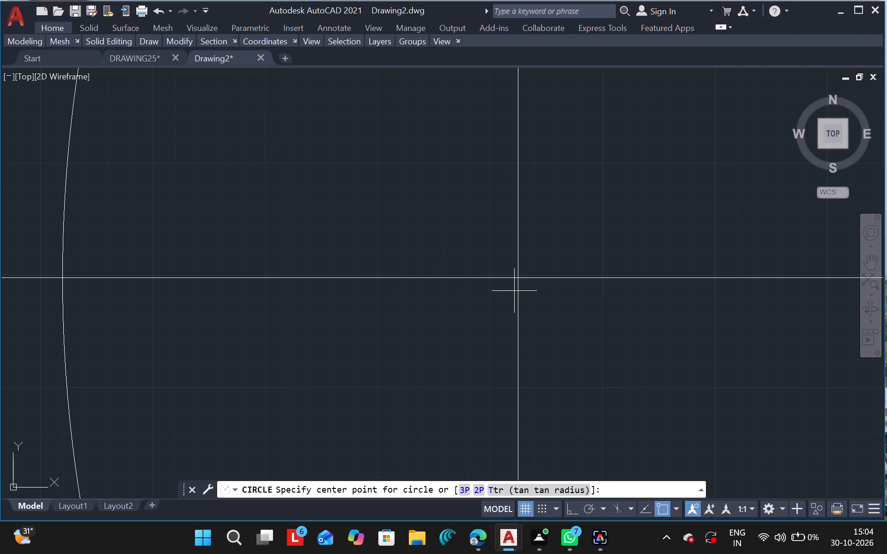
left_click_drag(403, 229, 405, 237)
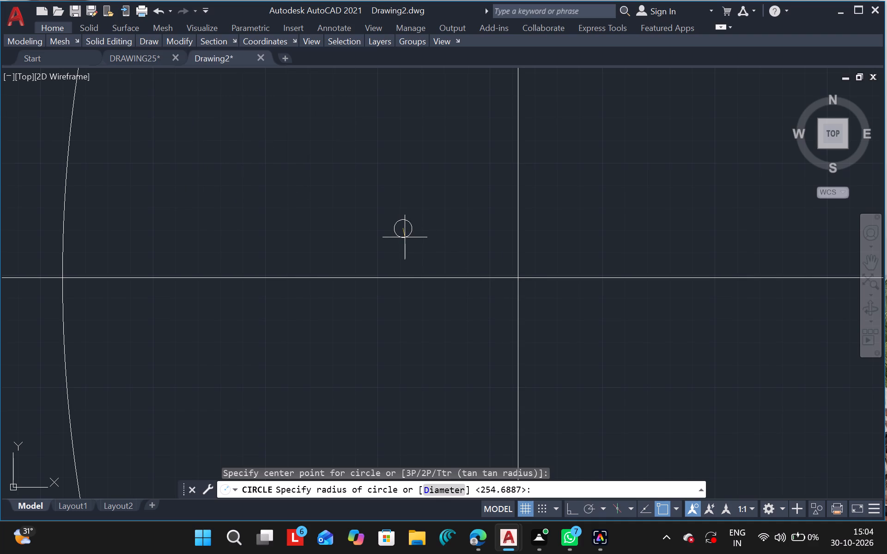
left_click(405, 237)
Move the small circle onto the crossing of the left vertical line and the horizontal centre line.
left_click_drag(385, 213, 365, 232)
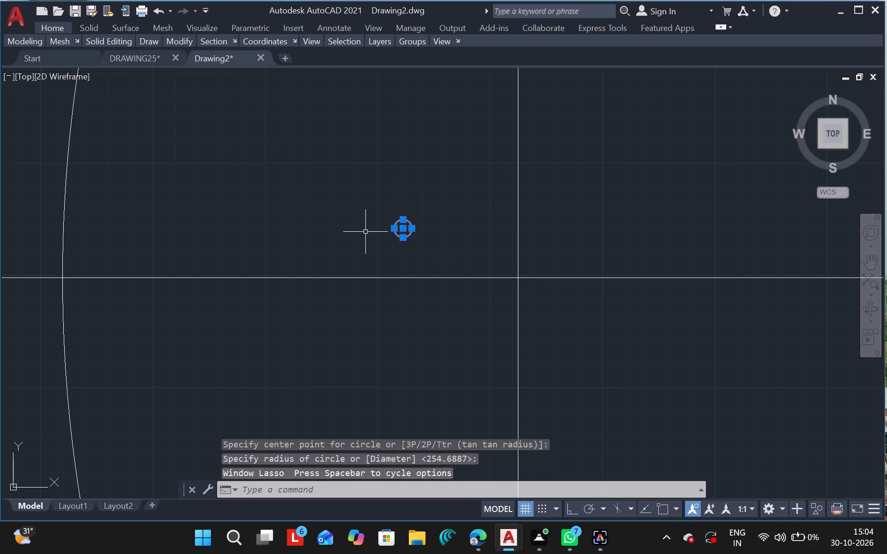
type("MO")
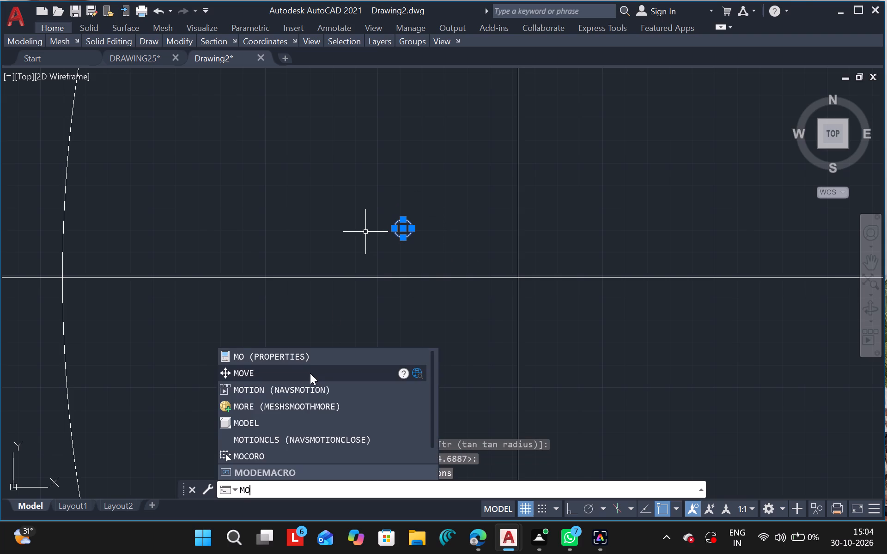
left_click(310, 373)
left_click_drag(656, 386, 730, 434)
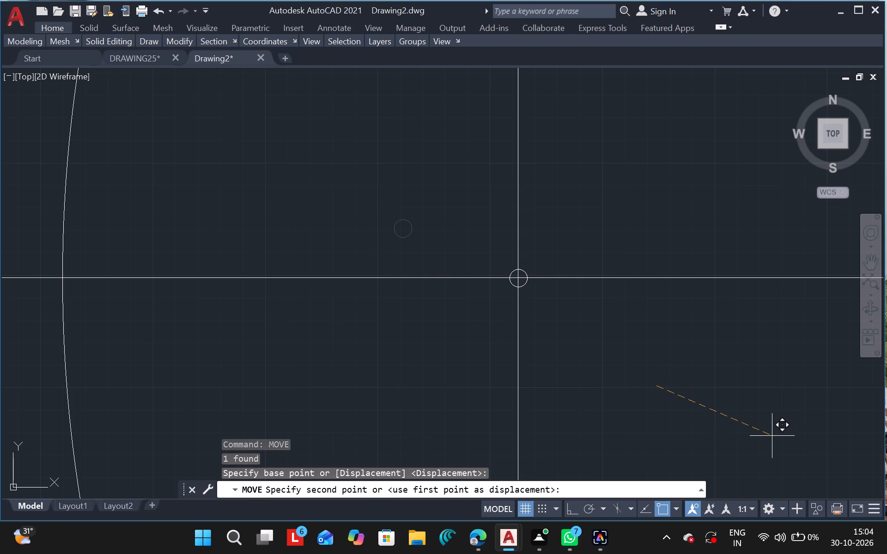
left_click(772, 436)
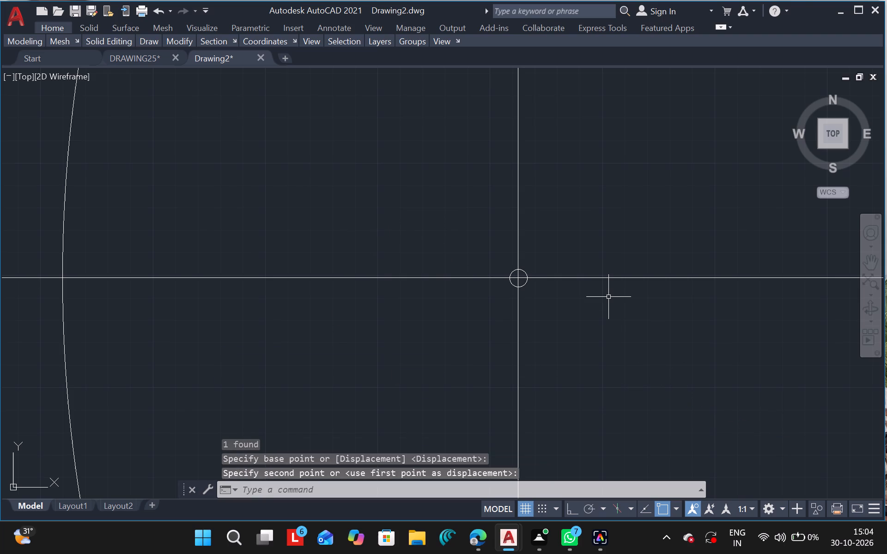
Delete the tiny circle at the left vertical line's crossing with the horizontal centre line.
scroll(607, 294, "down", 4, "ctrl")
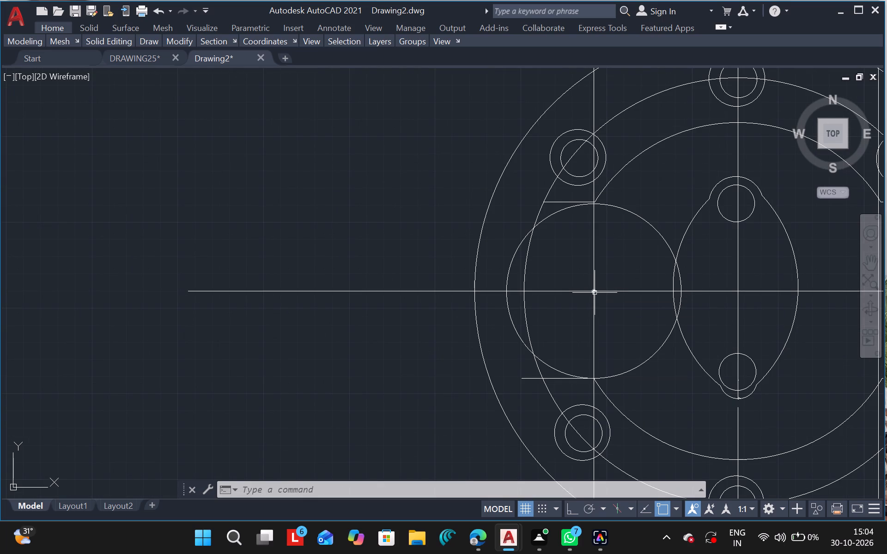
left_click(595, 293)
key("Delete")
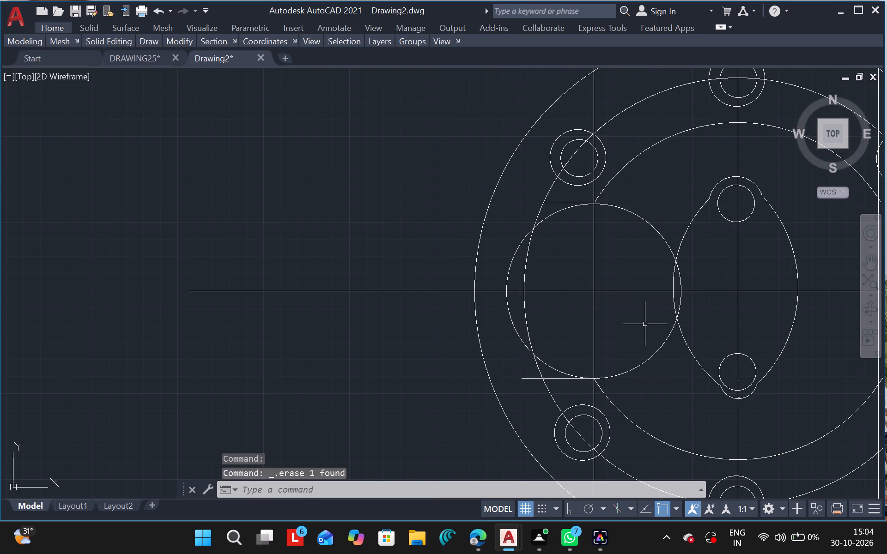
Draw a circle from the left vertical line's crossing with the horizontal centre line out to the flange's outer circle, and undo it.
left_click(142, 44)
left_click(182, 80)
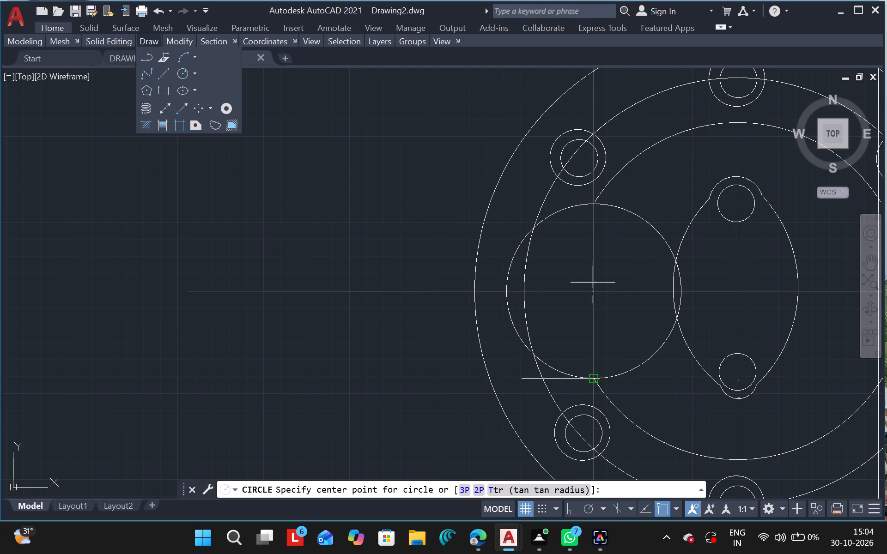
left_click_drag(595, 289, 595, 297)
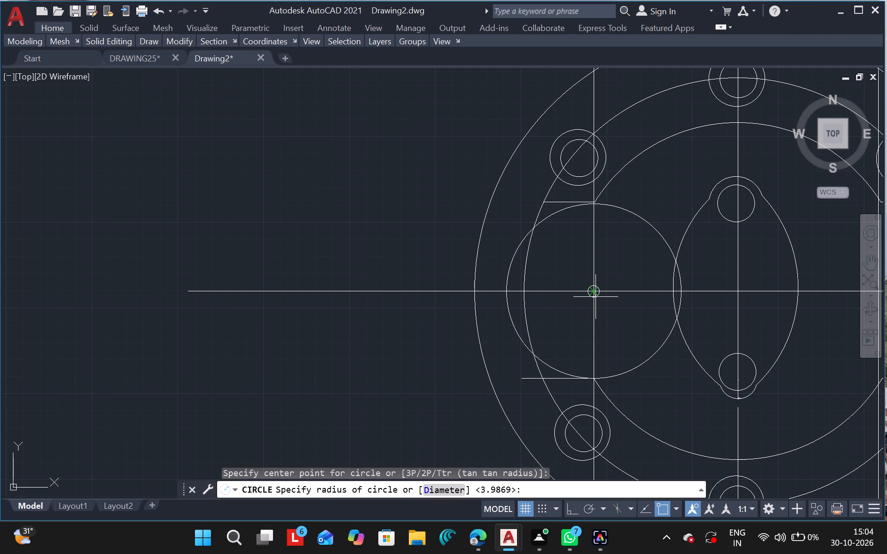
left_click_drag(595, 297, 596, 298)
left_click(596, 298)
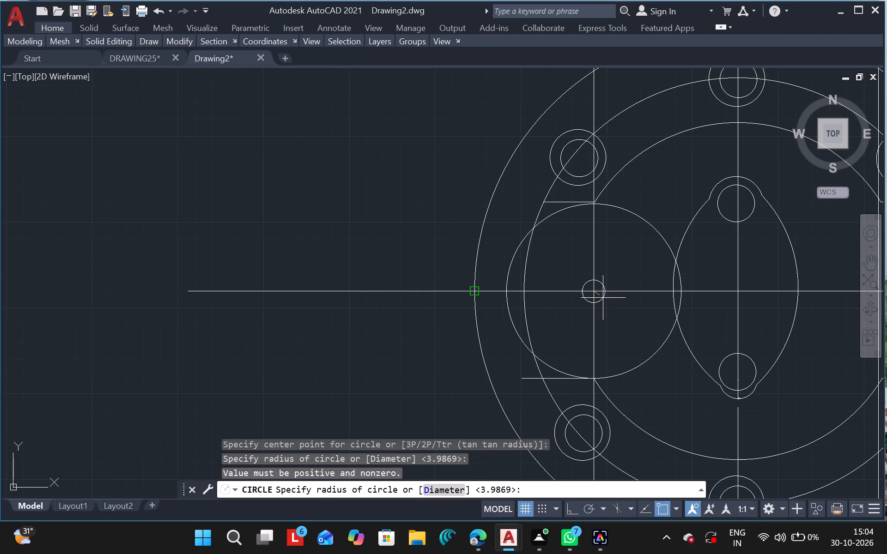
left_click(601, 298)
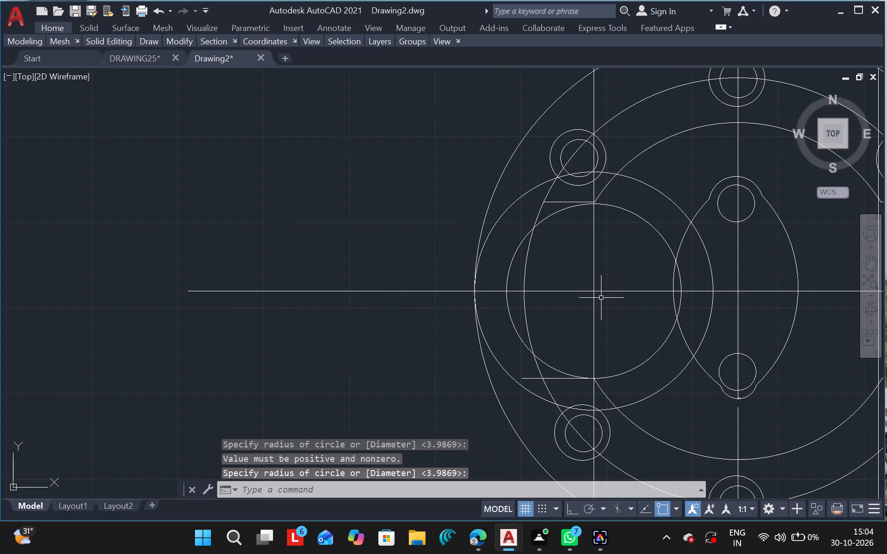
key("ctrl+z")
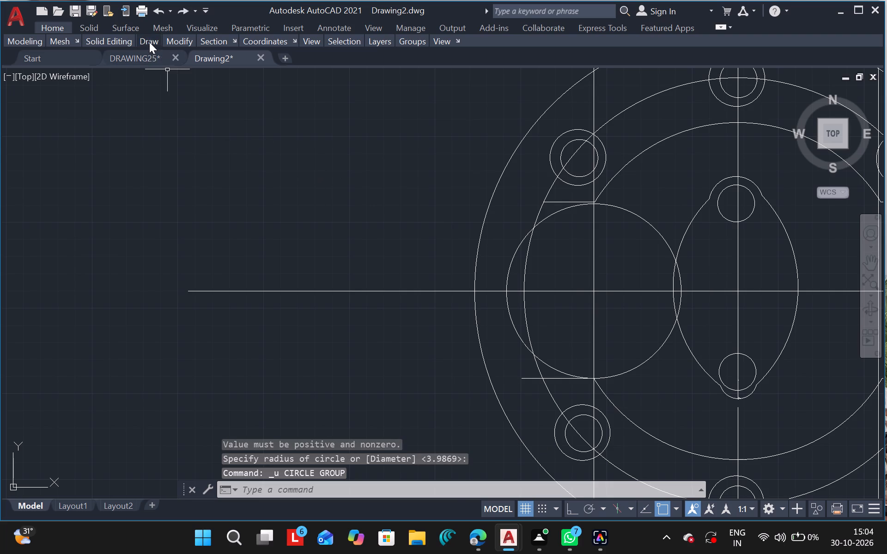
Draw a small circle in the empty area outside the flange's left side, just below the horizontal centre line.
left_click(149, 42)
left_click(184, 79)
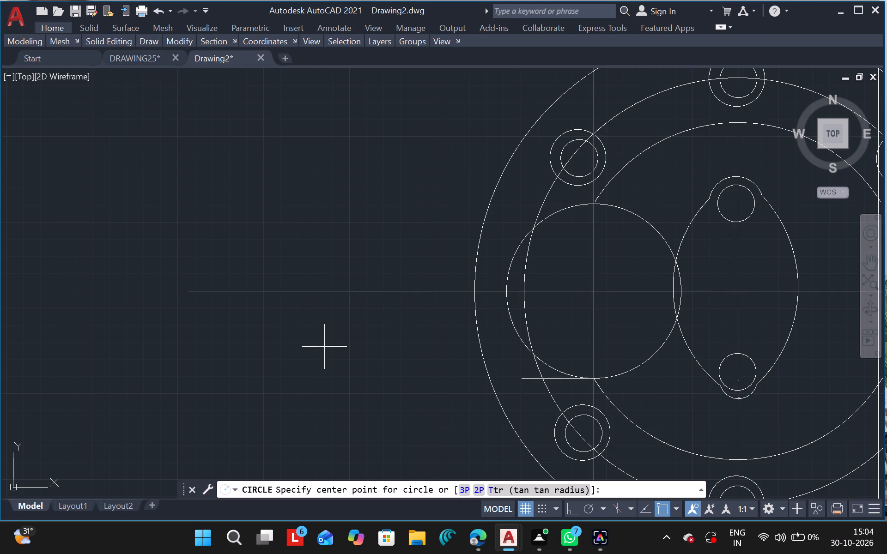
left_click_drag(372, 339, 373, 355)
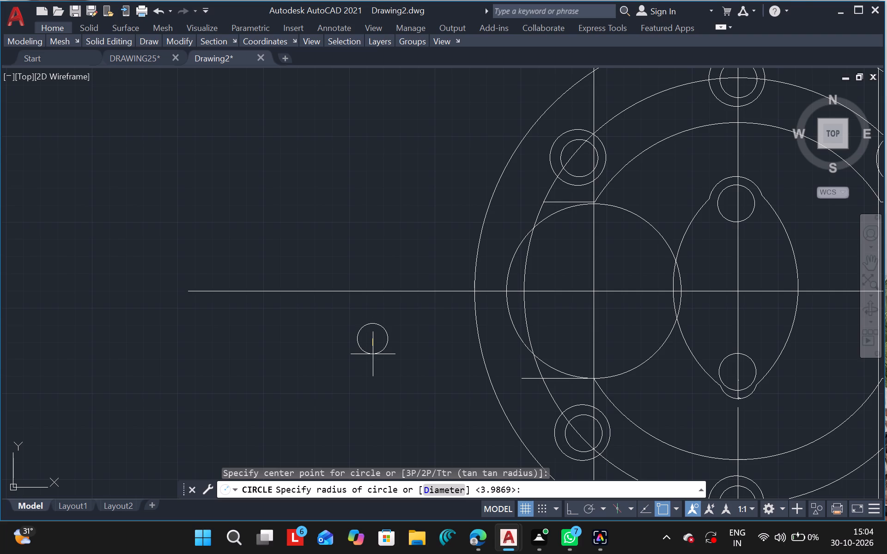
left_click(372, 351)
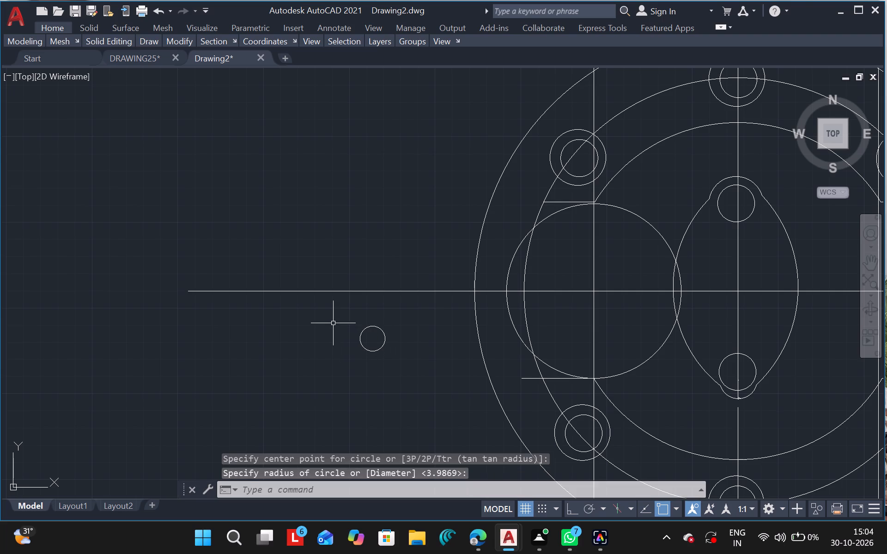
Move the small circle into the flange, just above and to the right of the central oval's upper hole.
left_click_drag(333, 323, 300, 313)
type("MO")
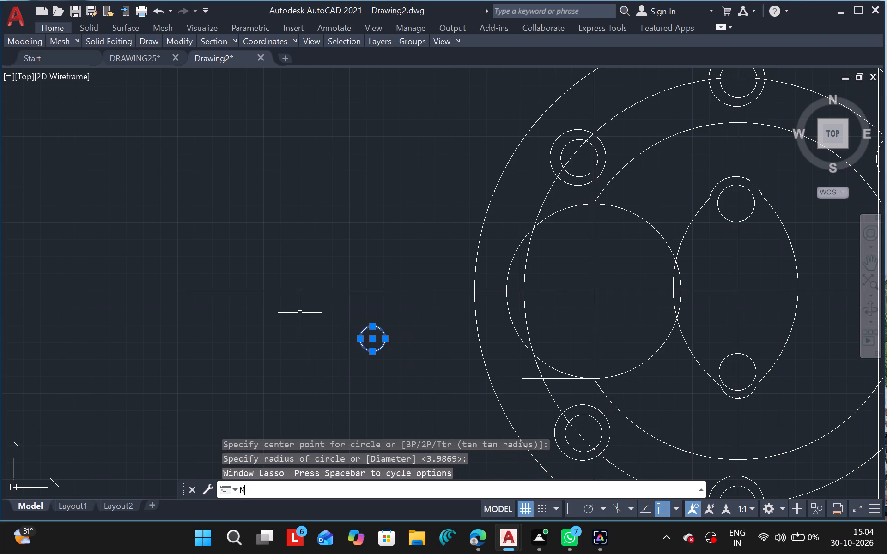
left_click(260, 376)
left_click_drag(330, 452, 561, 435)
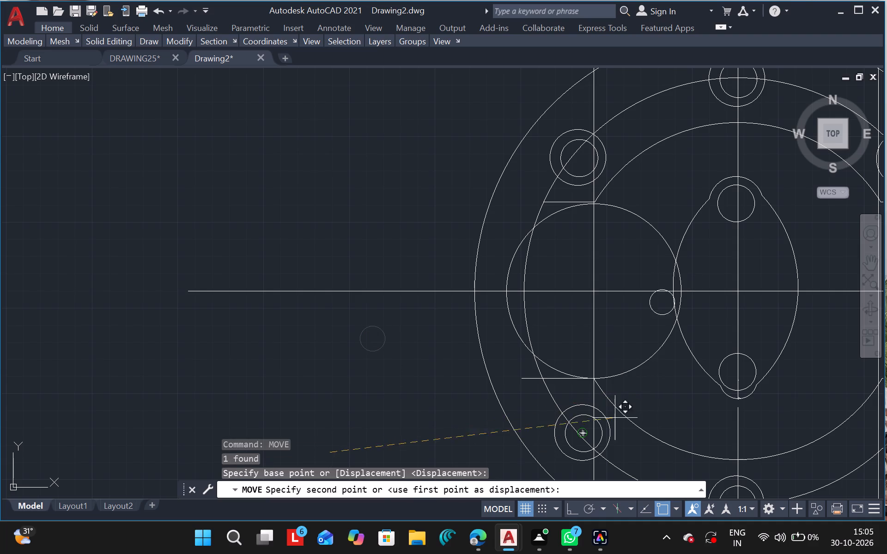
left_click(551, 407)
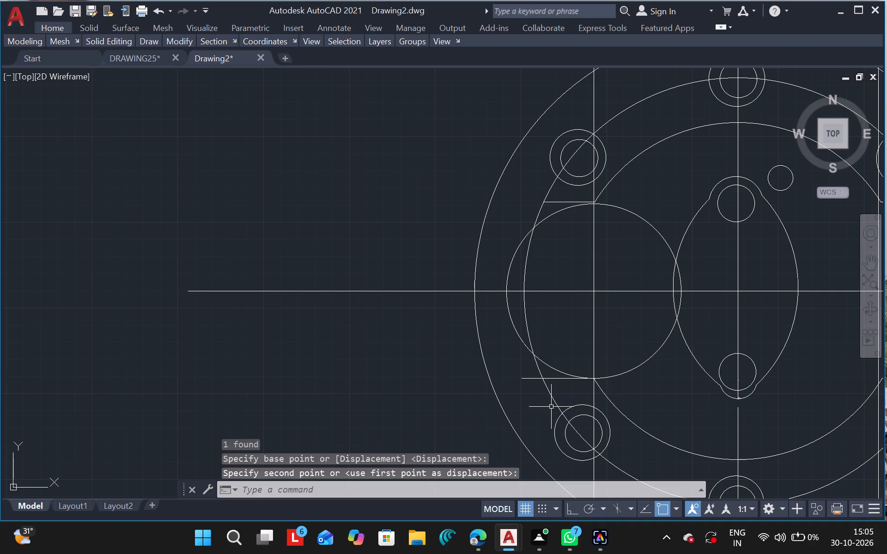
scroll(627, 326, "down", 2, "ctrl")
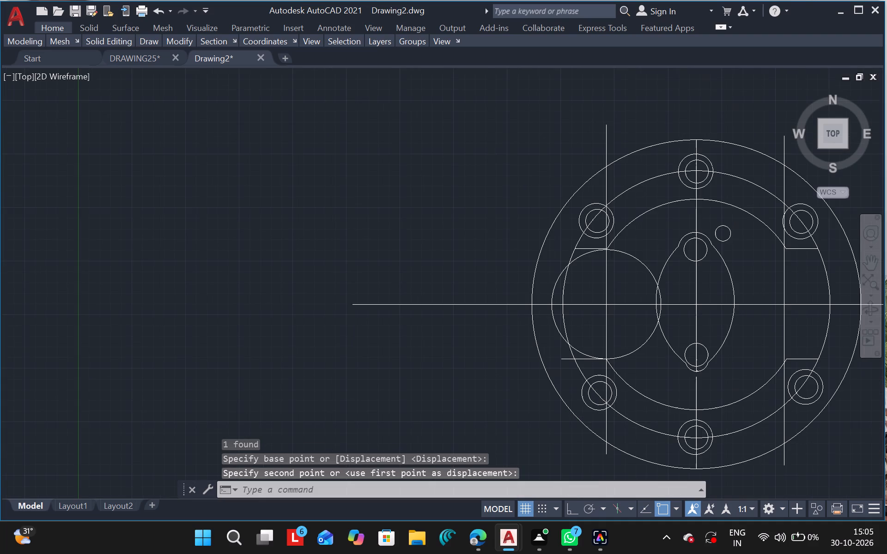
Move the small circle near the oval's upper hole onto the right vertical line's crossing with the horizontal centre line.
left_click_drag(690, 272, 768, 357)
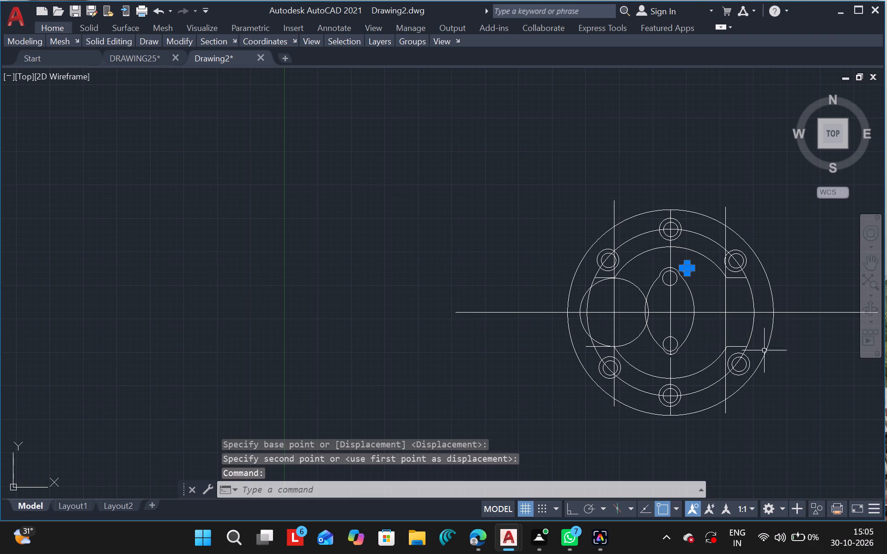
left_click_drag(768, 357, 771, 398)
type("MO")
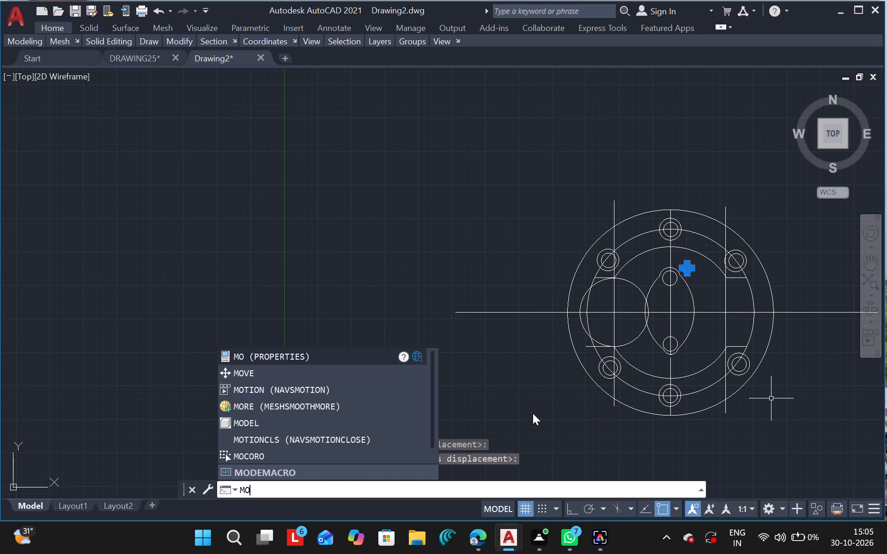
left_click(384, 368)
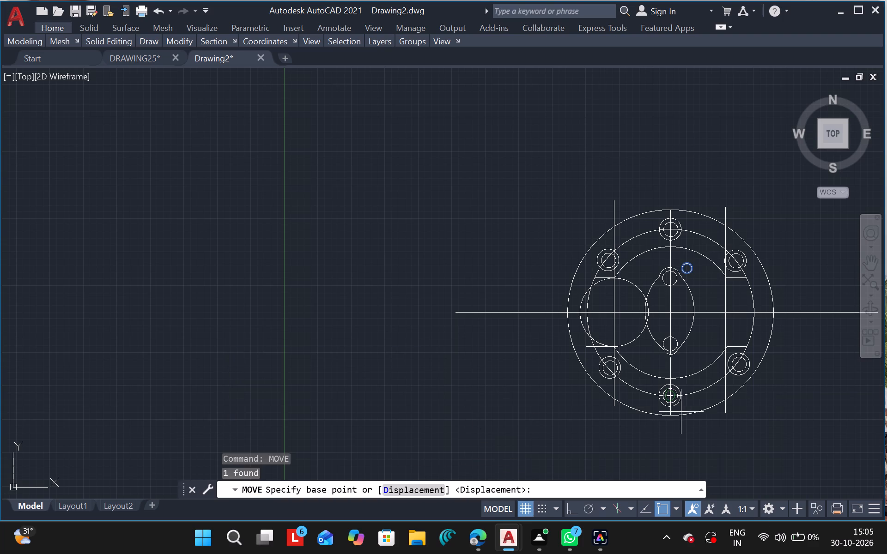
left_click_drag(725, 418, 767, 424)
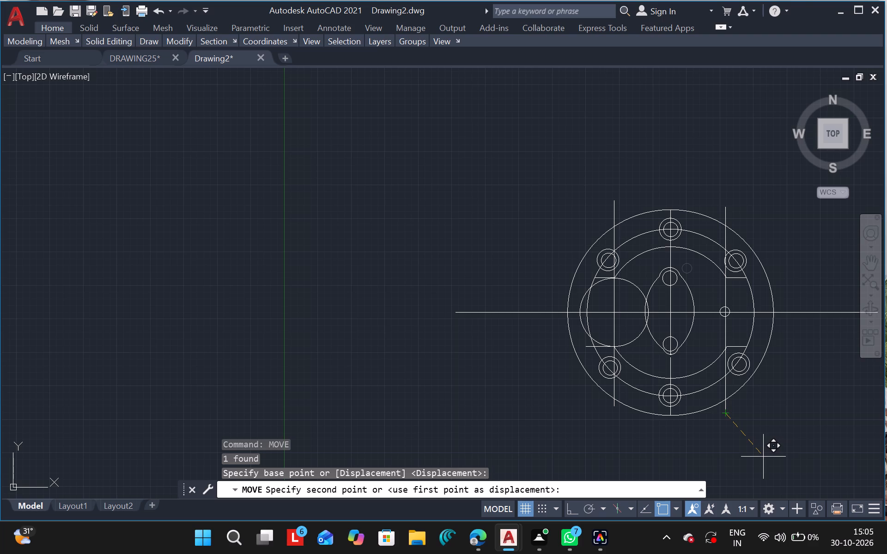
left_click(763, 457)
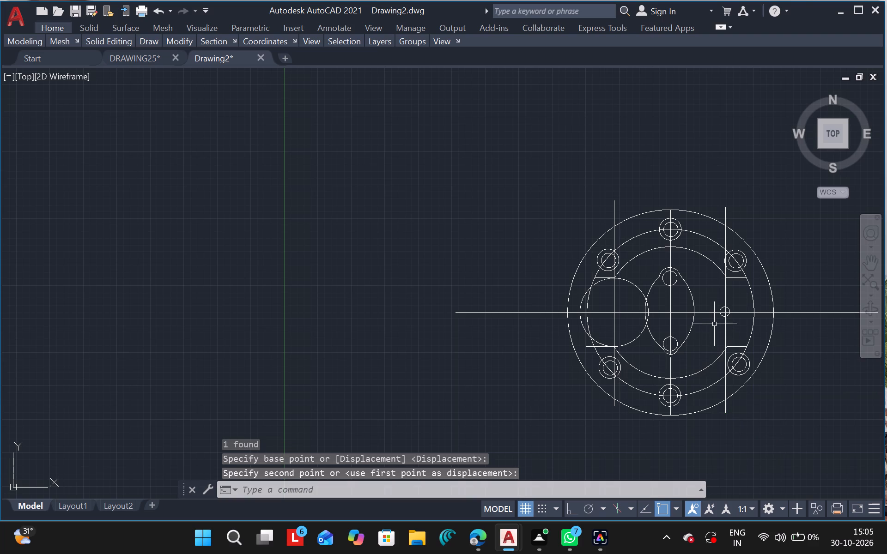
Delete the two coincident large circles centred where the left vertical line crosses the horizontal centre line.
left_click_drag(632, 342, 687, 395)
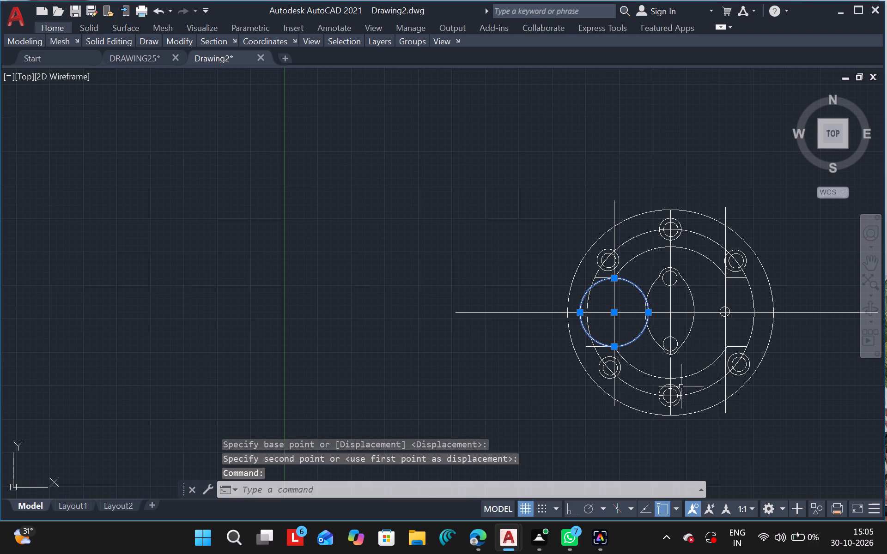
key("Delete")
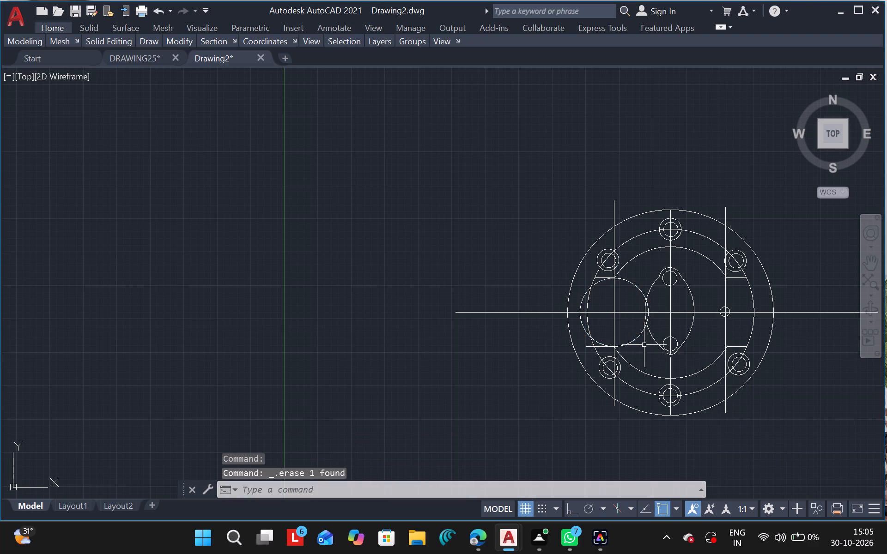
left_click(638, 337)
key("Delete")
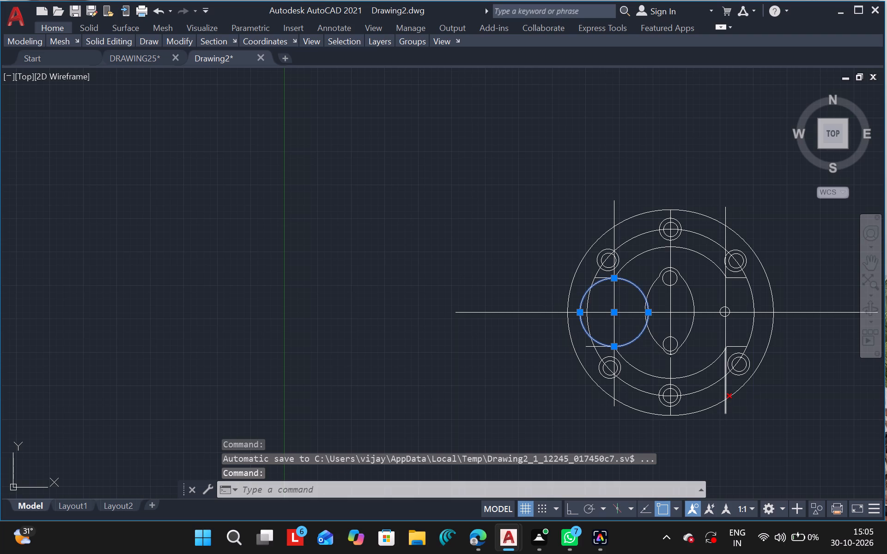
Copy the small circle from the right vertical line to the horizontal centre line, just inside the left vertical line.
left_click(723, 315)
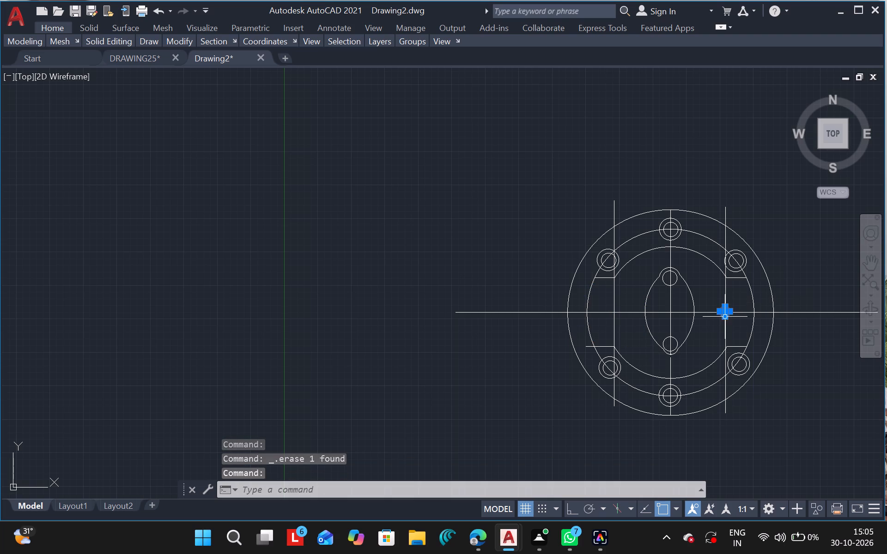
type("VO")
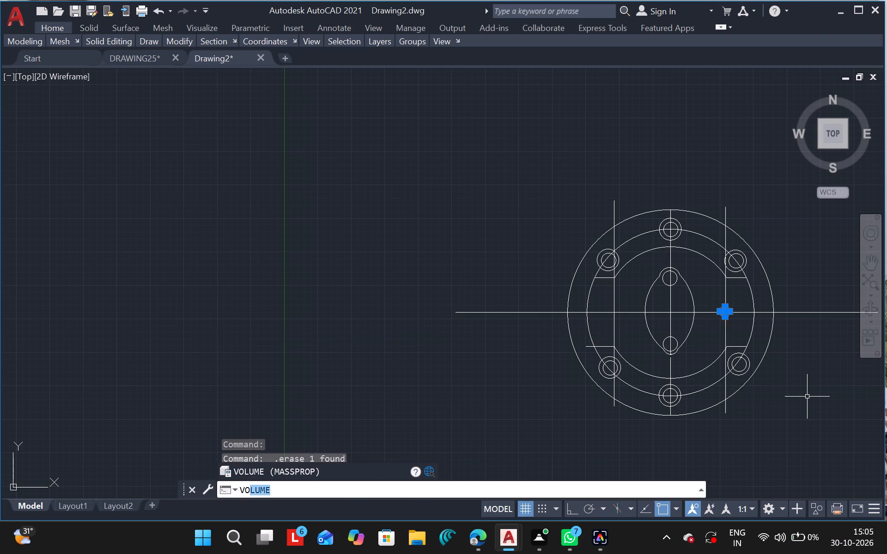
key("BackSpace")
key("BackSpace")
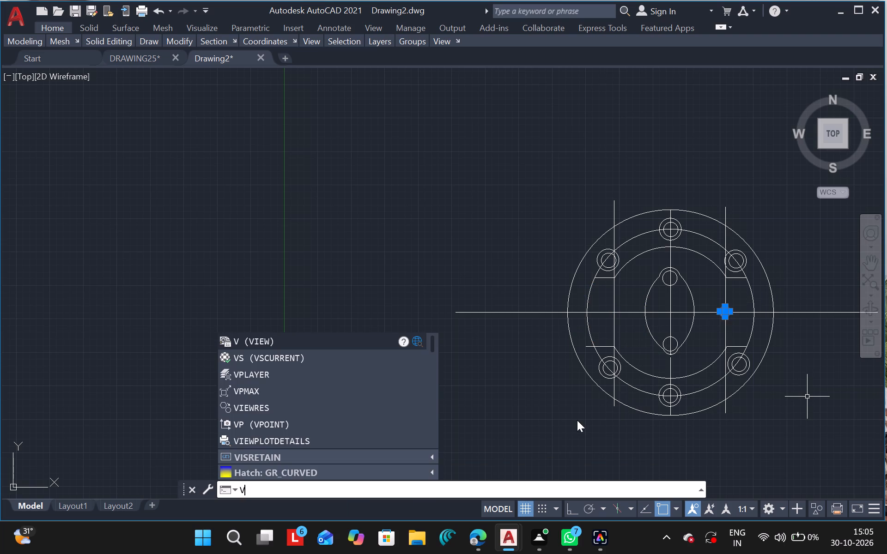
key("BackSpace")
type("CO")
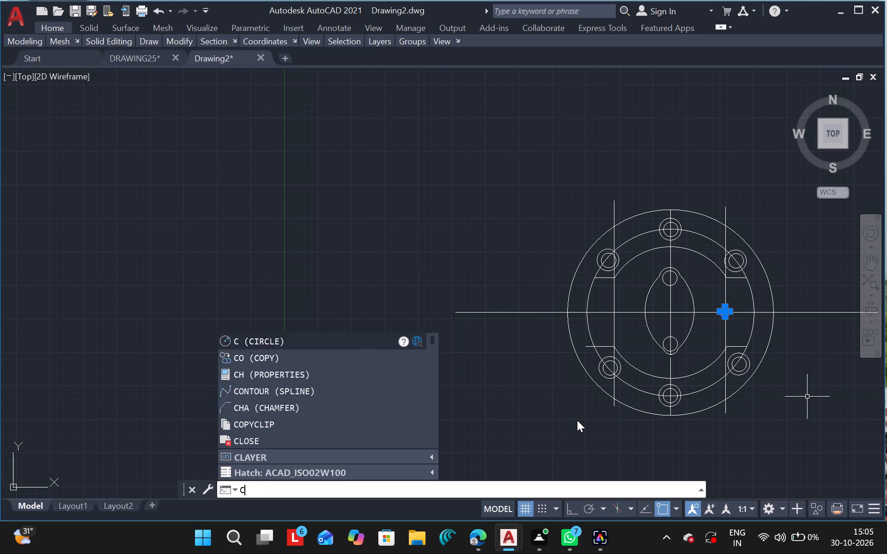
left_click(299, 346)
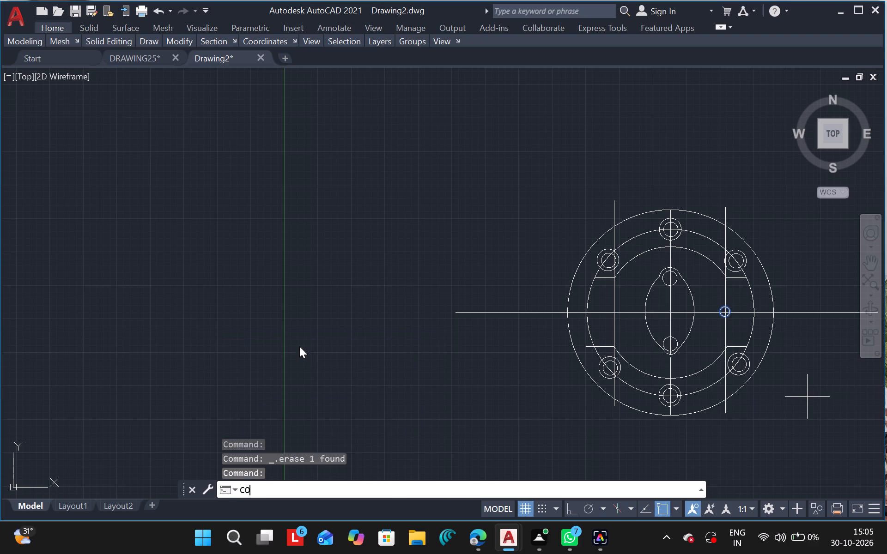
left_click_drag(823, 398, 723, 409)
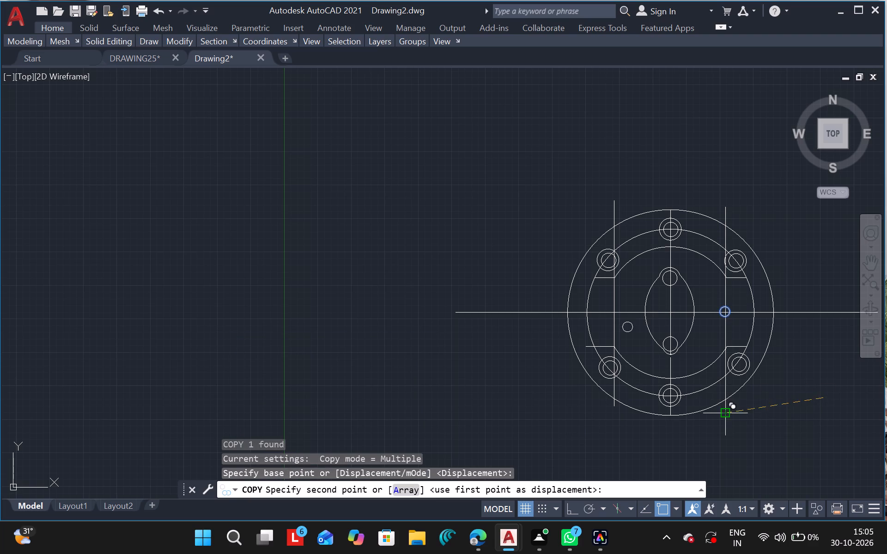
left_click_drag(723, 409, 711, 398)
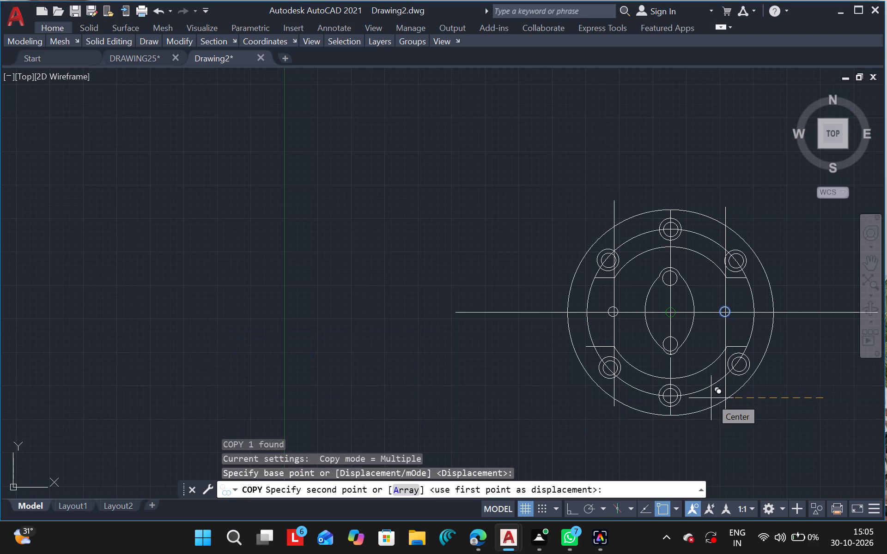
left_click_drag(711, 398, 712, 398)
left_click(712, 398)
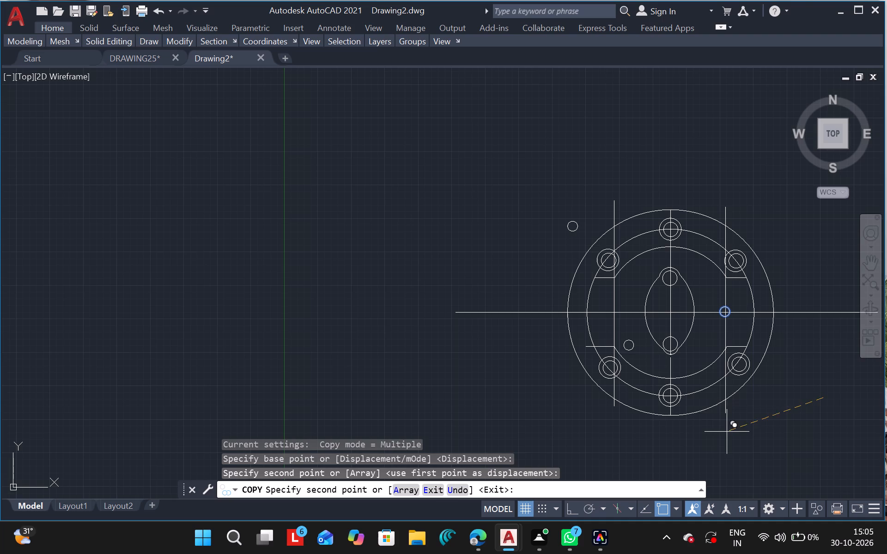
left_click(712, 399)
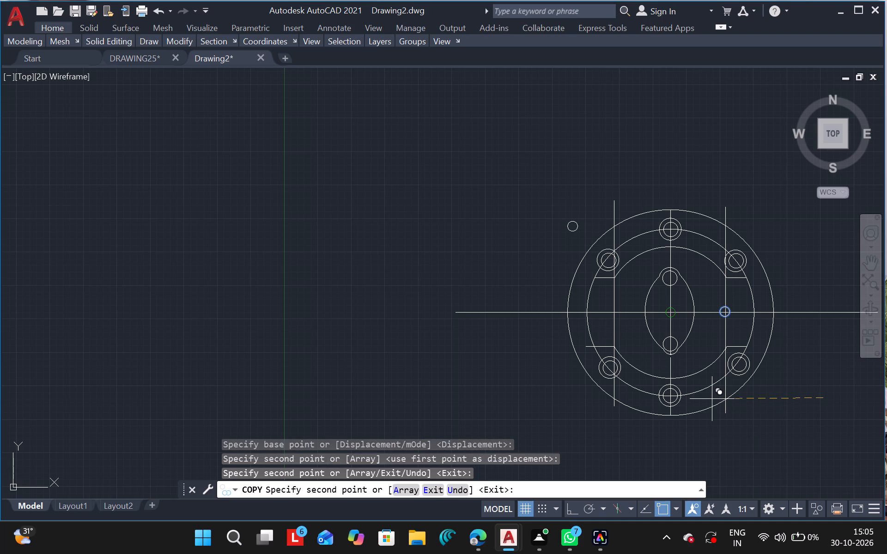
triple_click(712, 399)
triple_click(712, 399)
left_click_drag(712, 399, 722, 405)
left_click(722, 405)
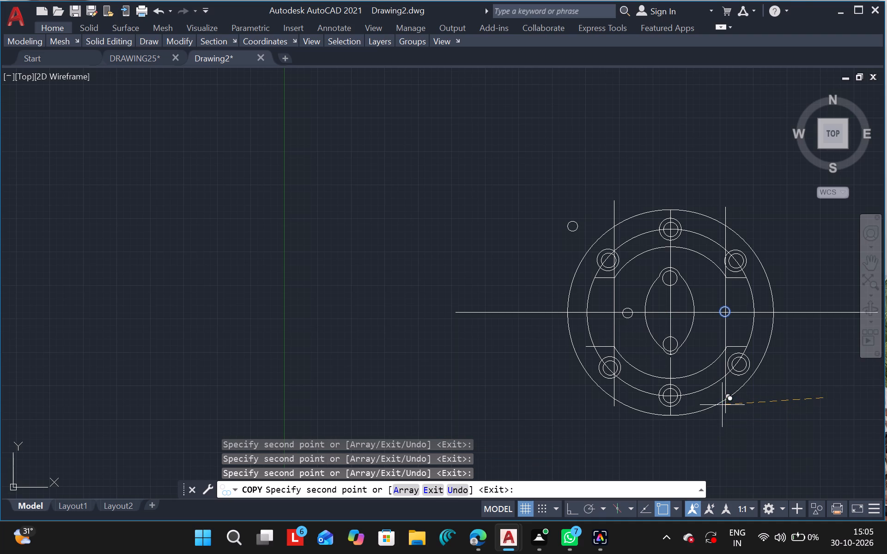
key("Escape")
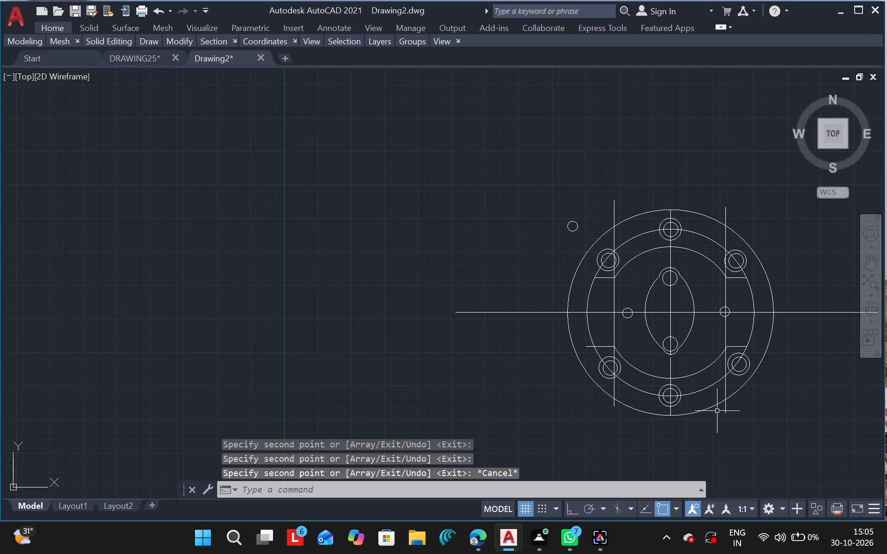
Move the copied small circle left onto the left vertical line's crossing with the horizontal centre line.
left_click_drag(626, 318, 823, 416)
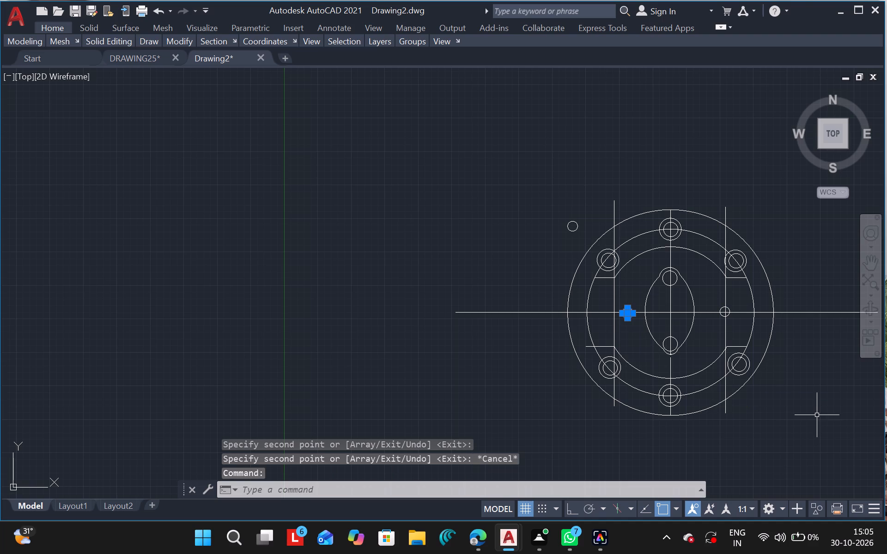
type("MO")
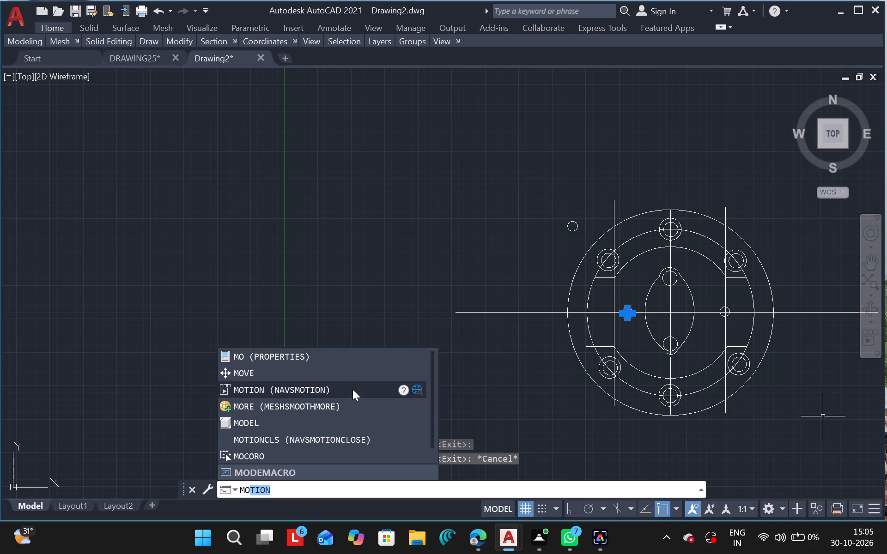
left_click(358, 374)
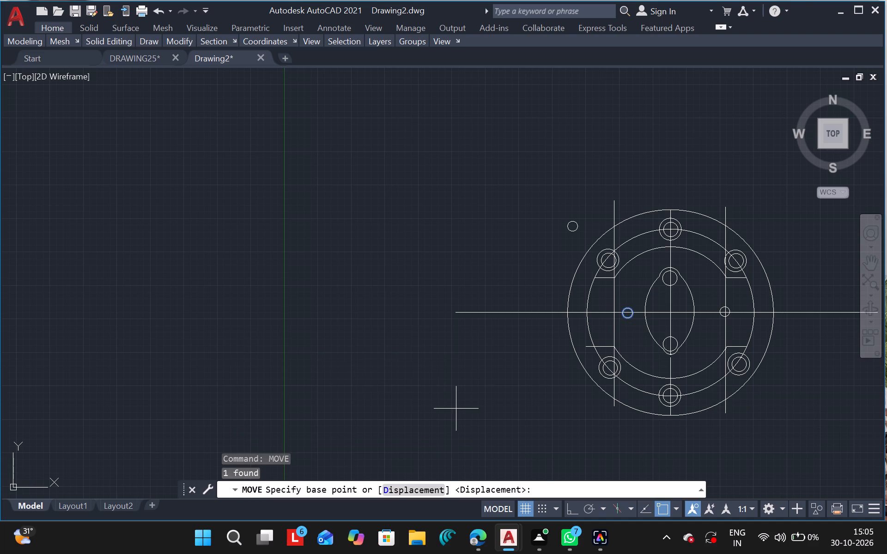
left_click(456, 409)
left_click(443, 408)
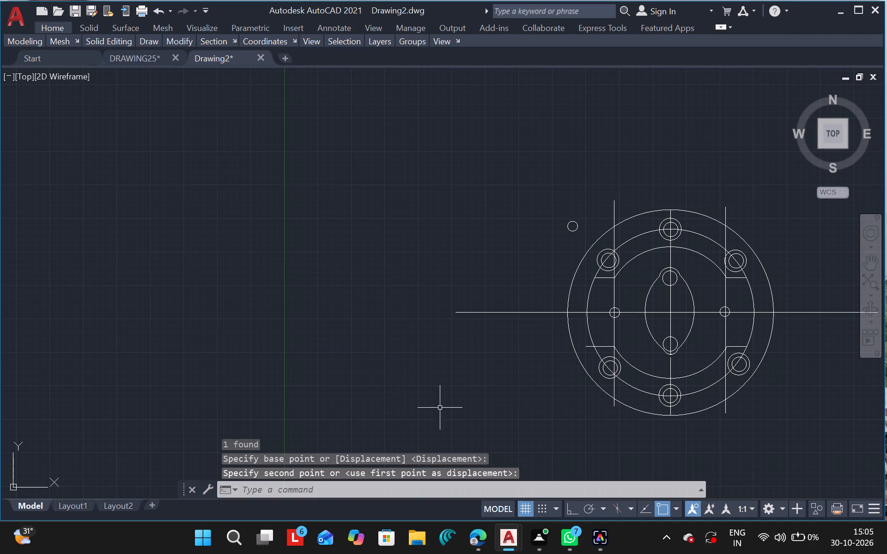
Delete all the stacked stray circle copies outside the flange's upper-left edge.
left_click(570, 229)
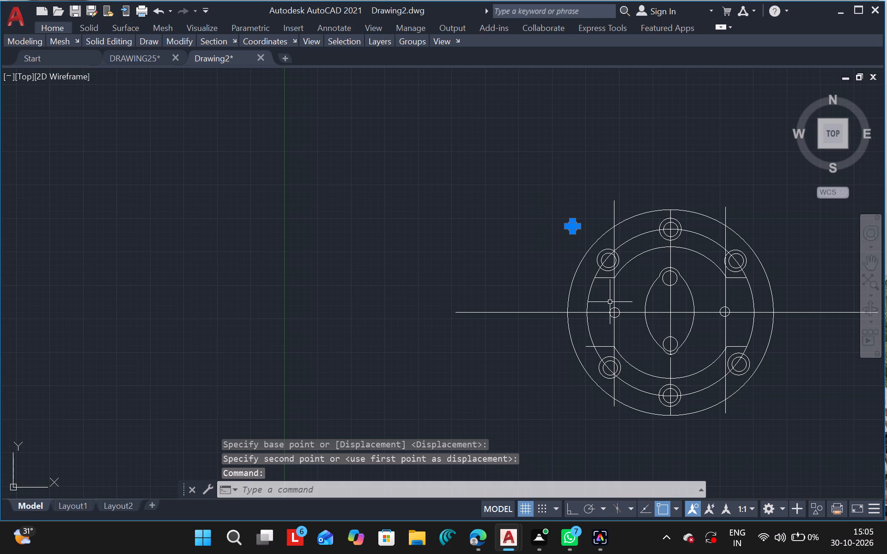
key("Delete")
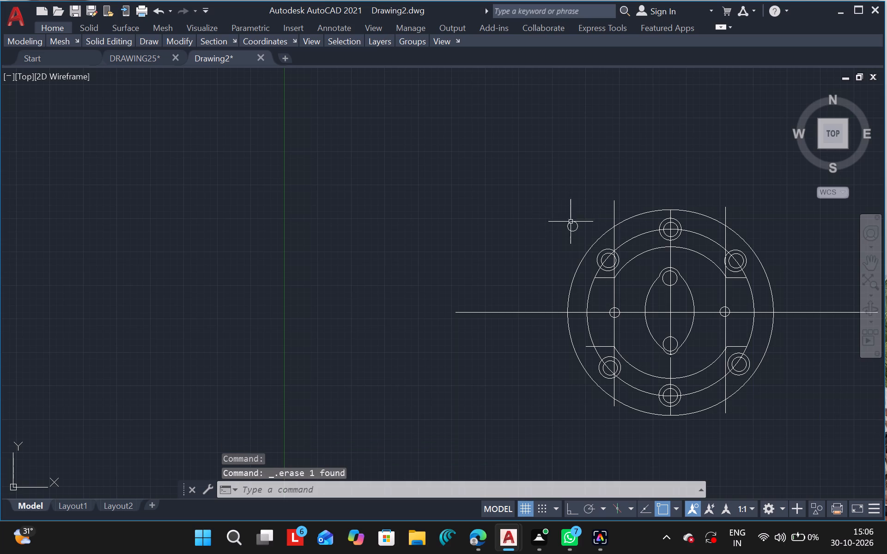
left_click(575, 233)
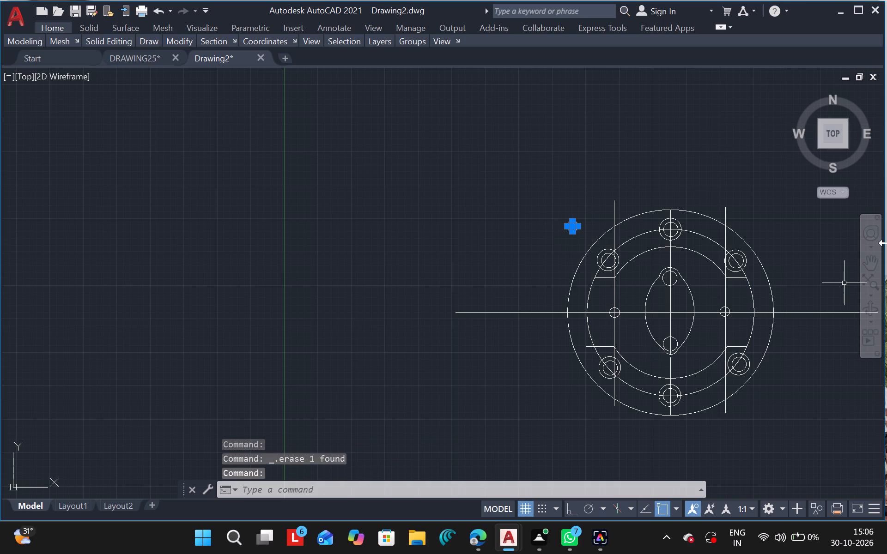
key("Delete")
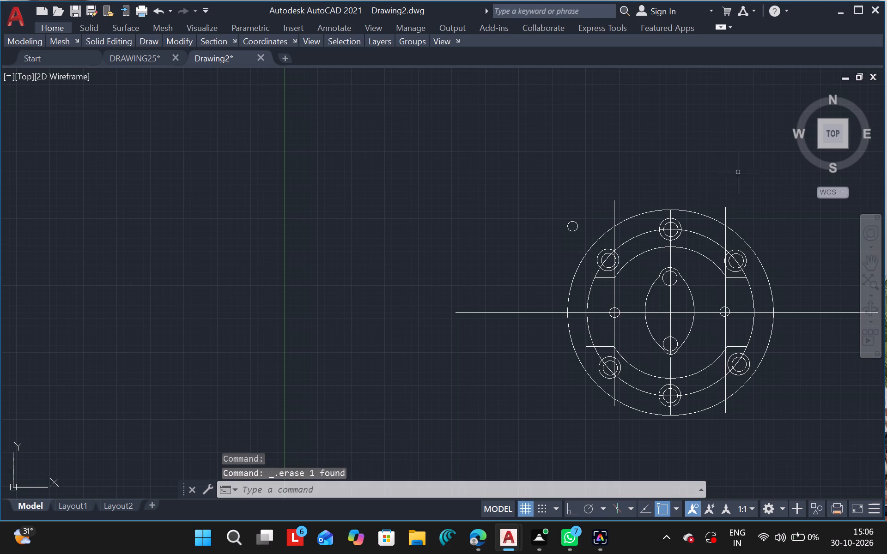
left_click_drag(539, 207, 522, 222)
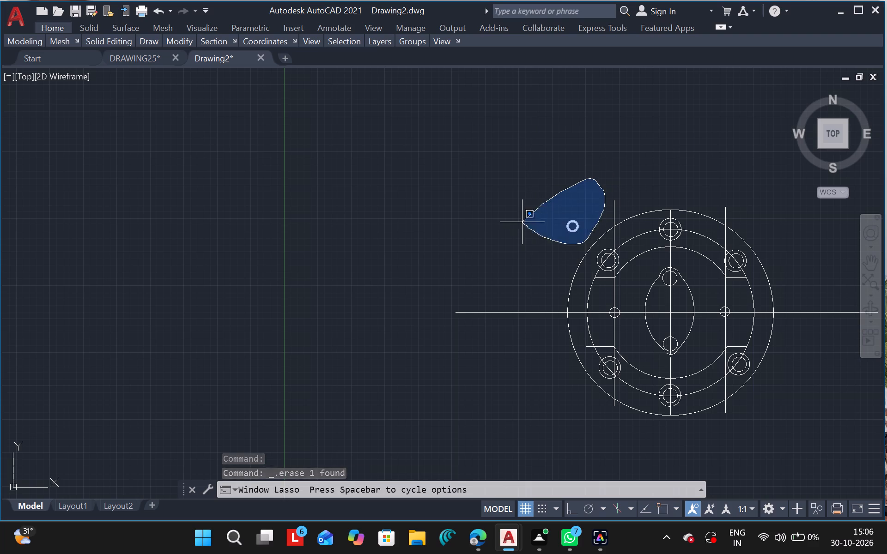
key("Delete")
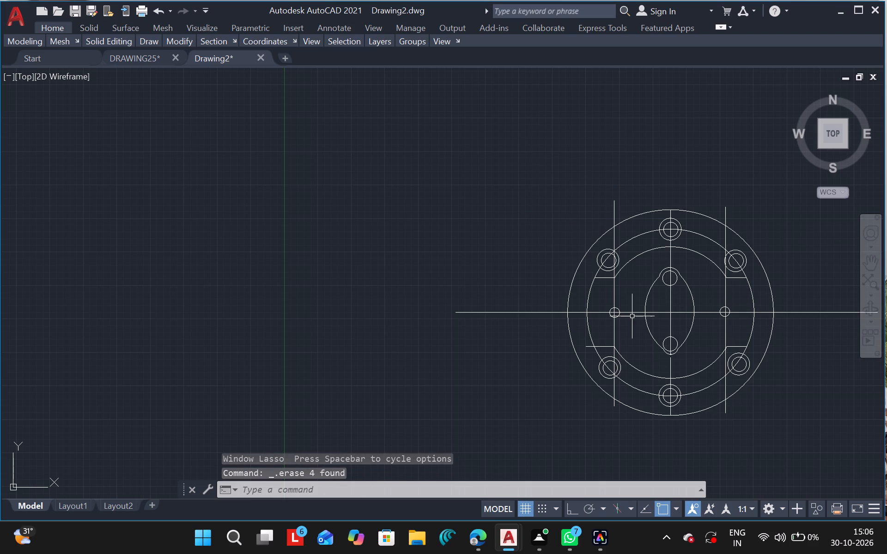
Examine the flange's interior up close, around the central oval and the two small side circles.
type("PAN")
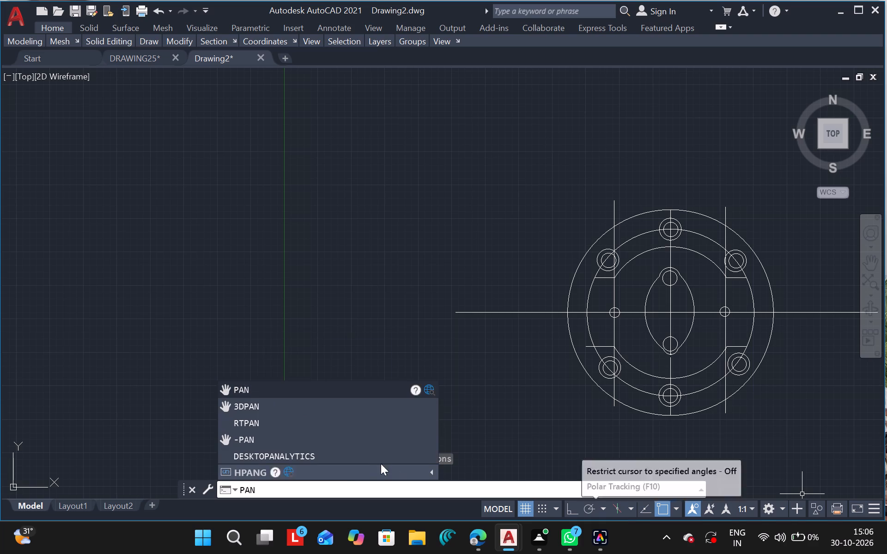
left_click(279, 395)
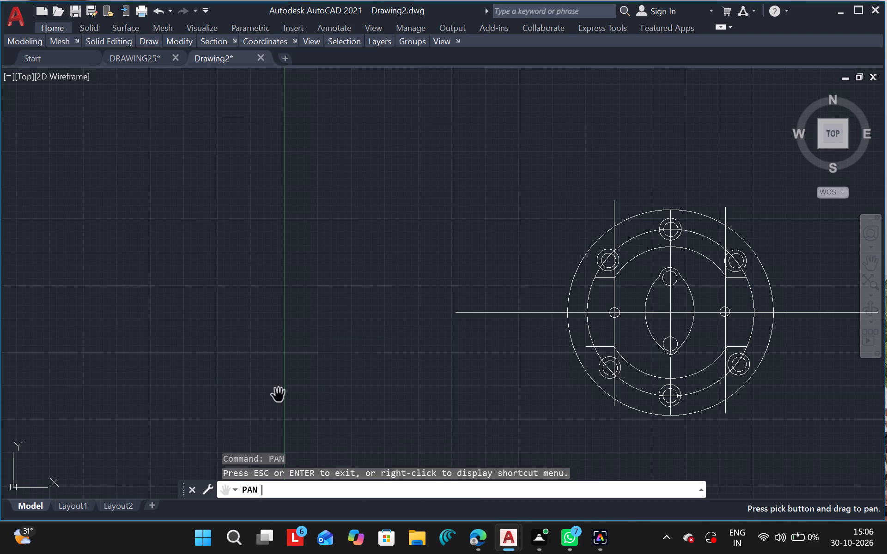
left_click_drag(704, 279, 641, 258)
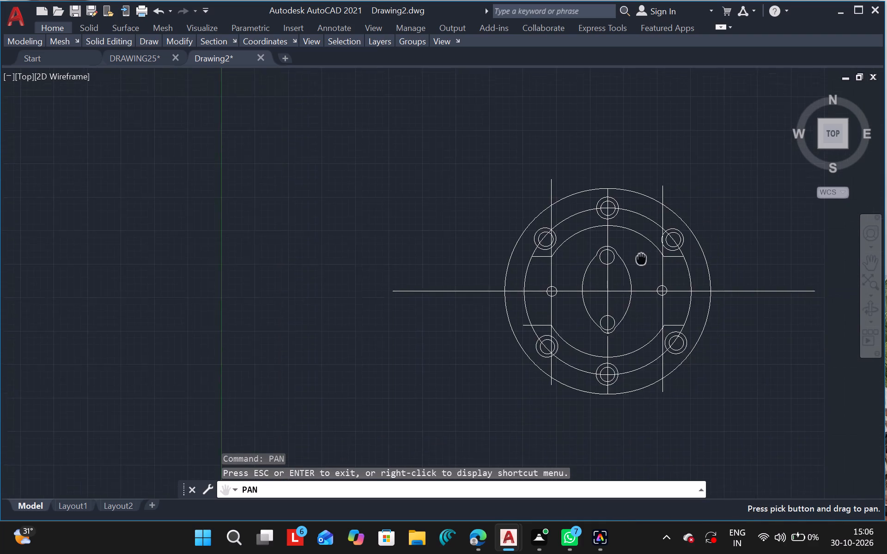
left_click_drag(641, 258, 439, 205)
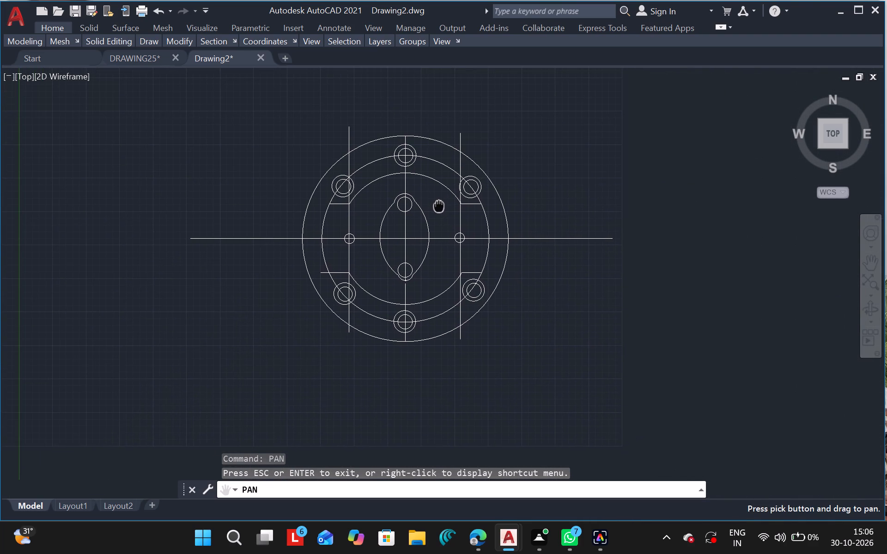
scroll(387, 227, "up", 1, "ctrl")
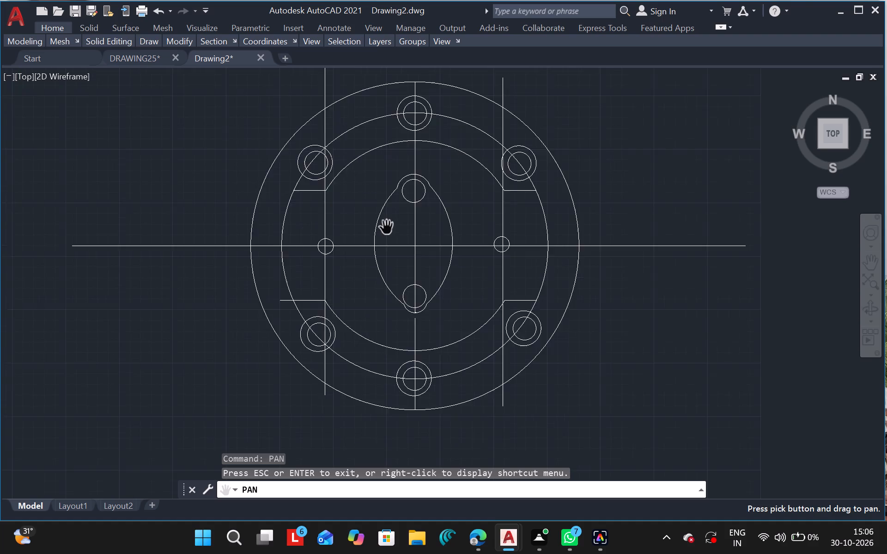
scroll(387, 227, "up", 1, "ctrl")
key("Escape")
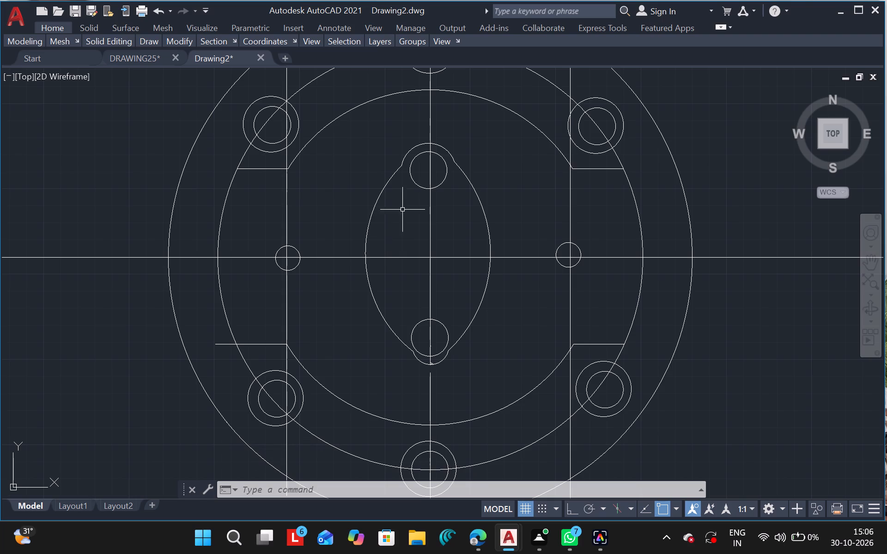
Delete all segments of the horizontal centre line, including the extensions beyond the flange's outer circle on both sides.
left_click(340, 259)
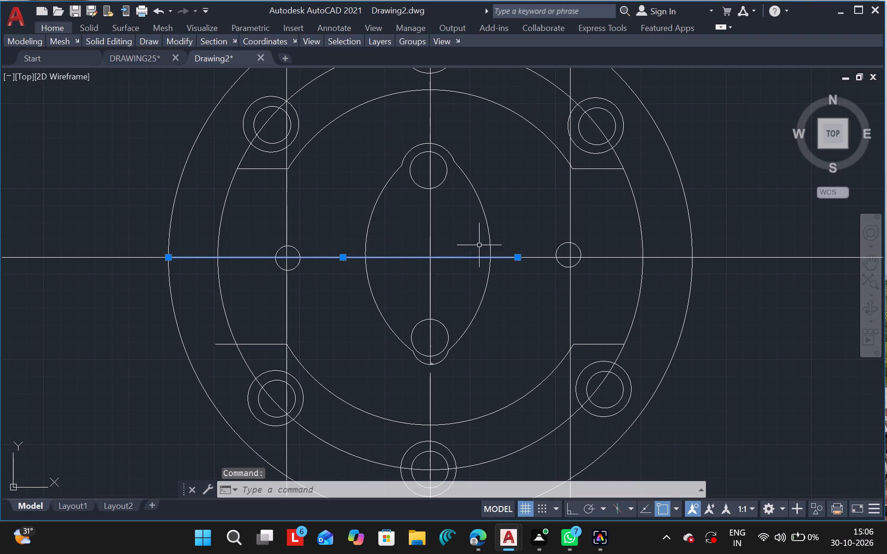
left_click_drag(617, 256, 725, 261)
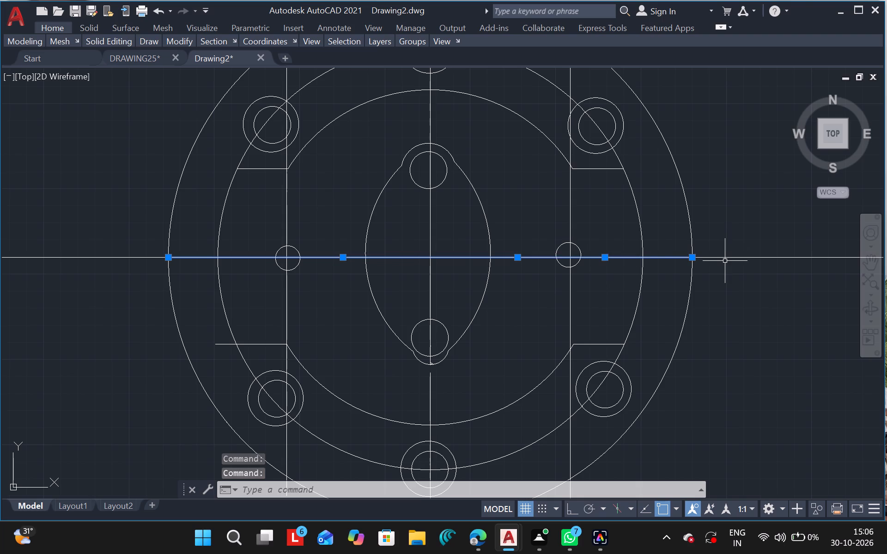
left_click_drag(725, 261, 728, 259)
left_click(728, 259)
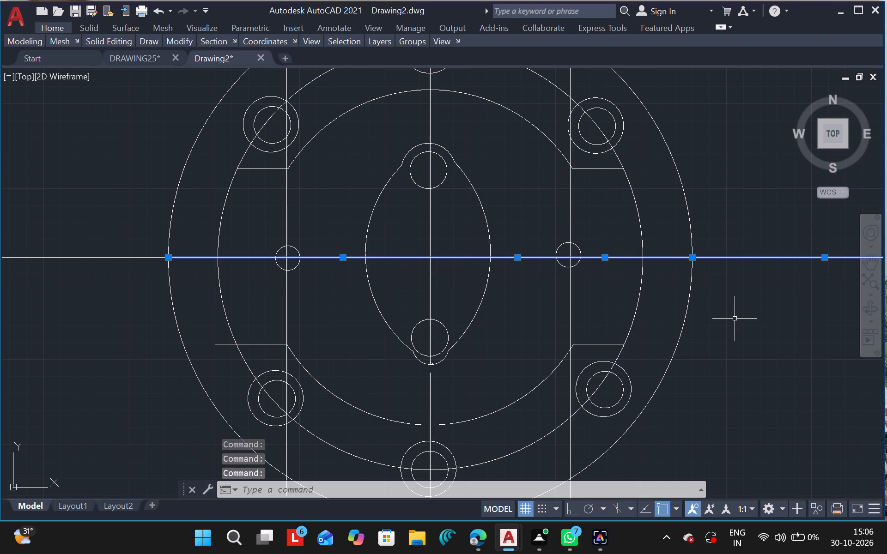
key("Delete")
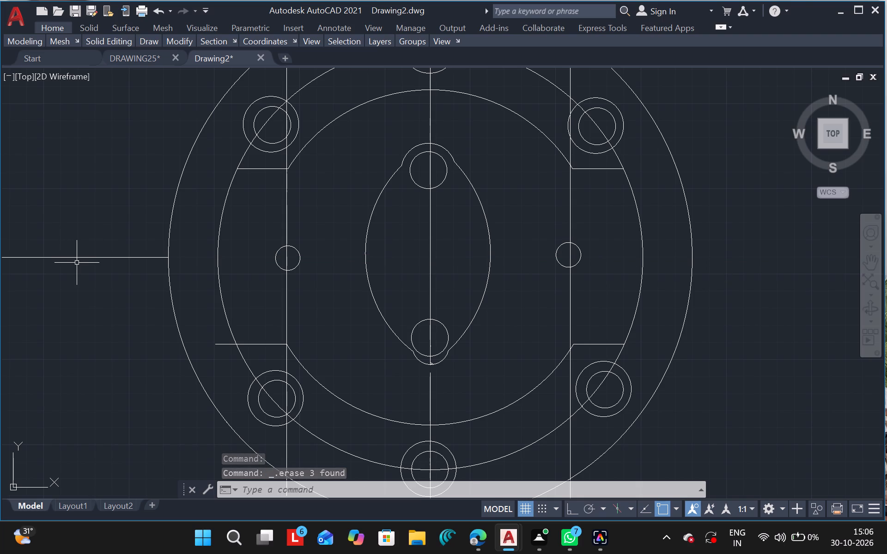
left_click(77, 263)
left_click(89, 253)
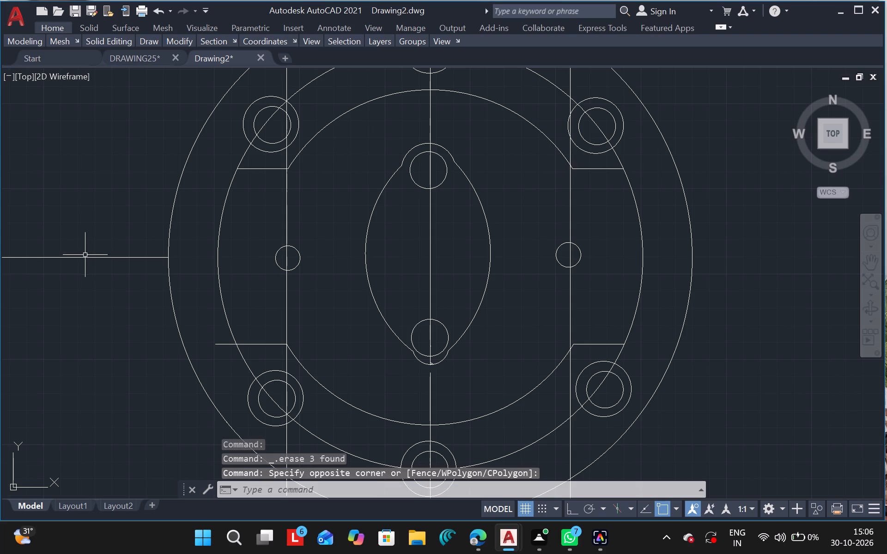
left_click_drag(82, 257, 170, 285)
key("Delete")
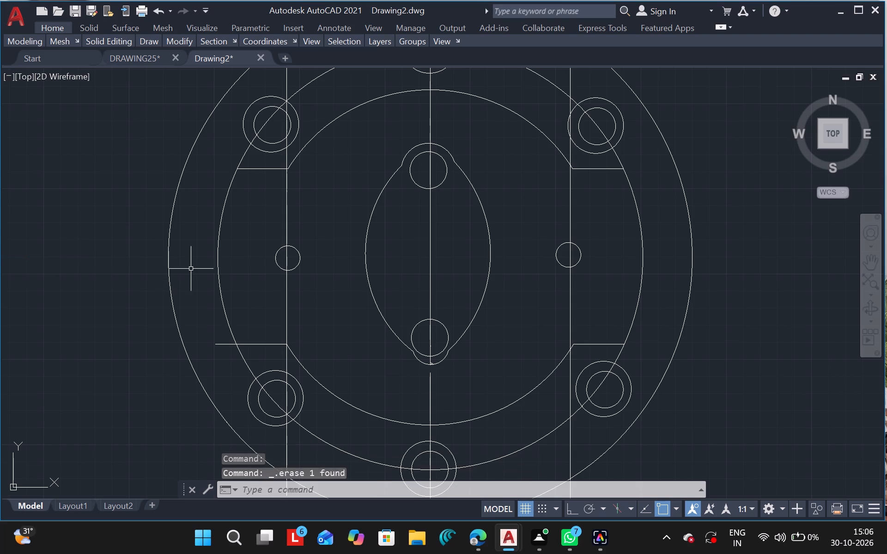
Delete the upper and lower segments of both vertical construction lines passing through the two small side circles.
left_click(285, 305)
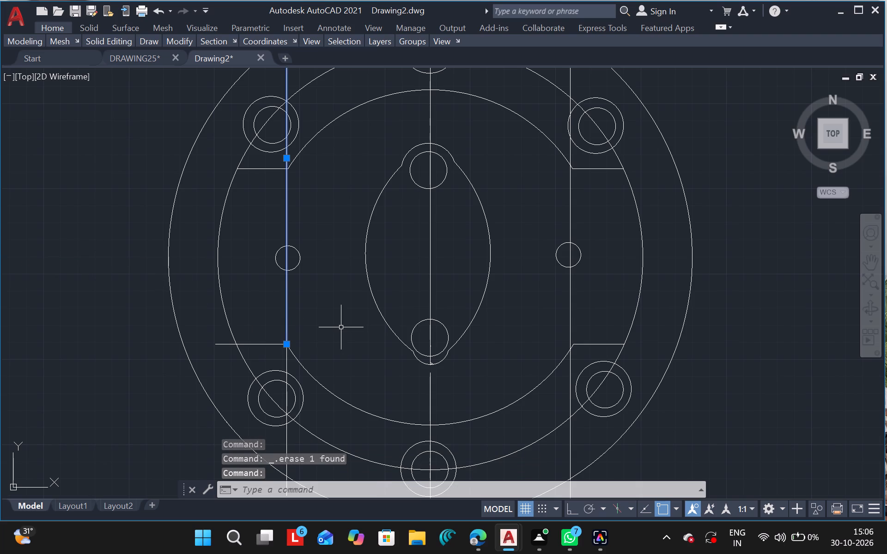
key("Delete")
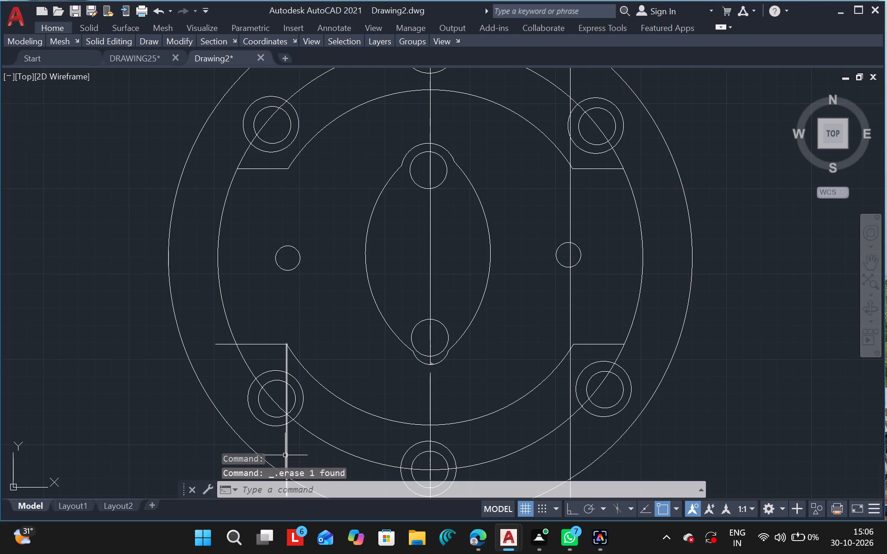
left_click(287, 453)
key("Delete")
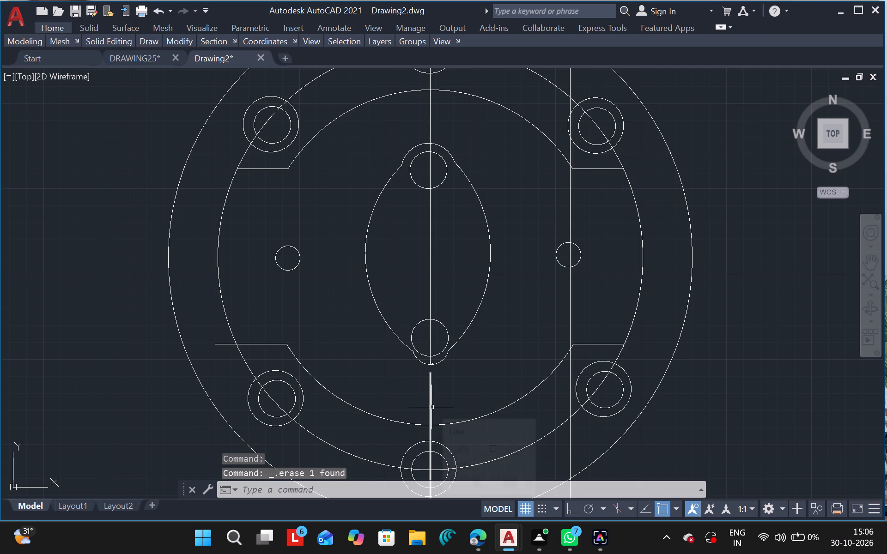
left_click(572, 331)
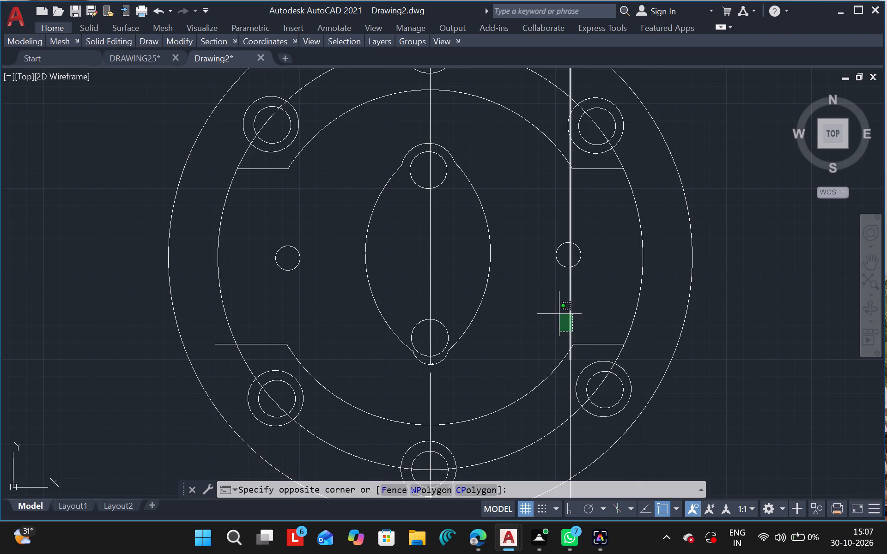
left_click(559, 314)
key("Delete")
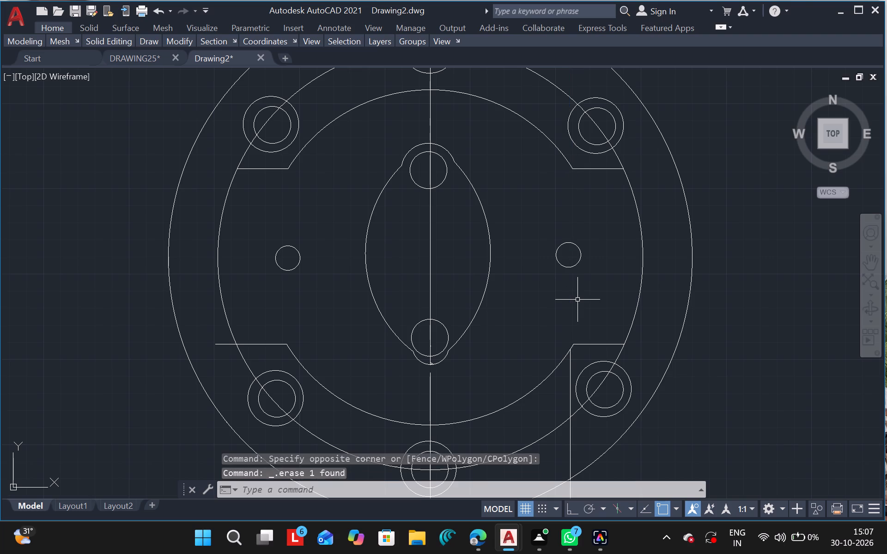
left_click(570, 392)
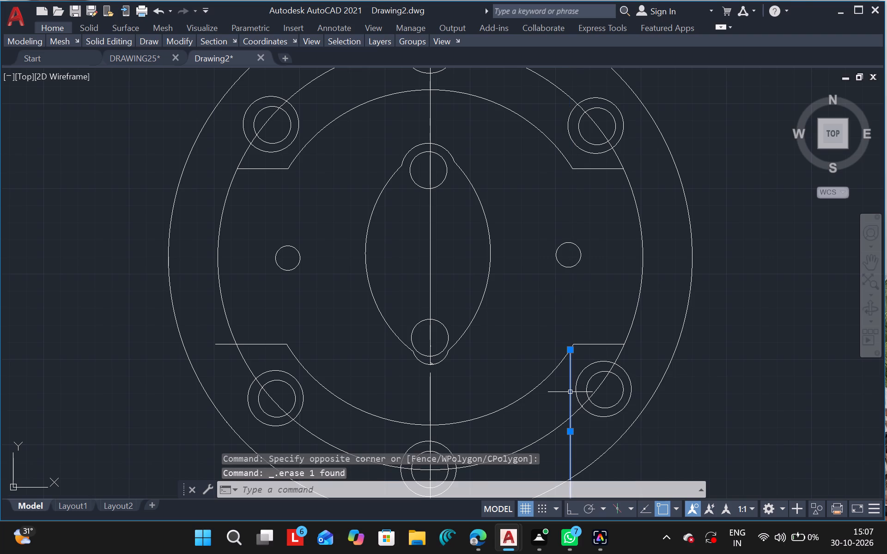
key("Delete")
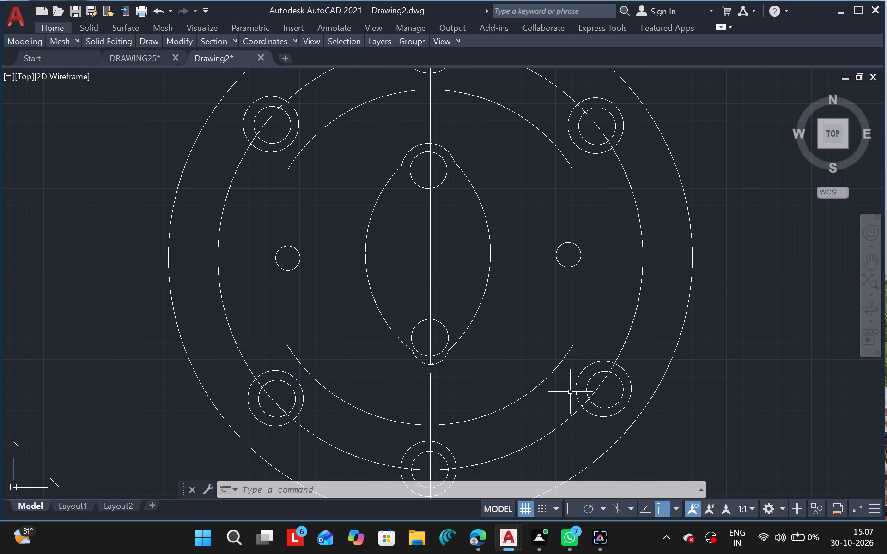
Delete the vertical centre line's overlapping segments through the oval and the segment below it.
left_click(432, 273)
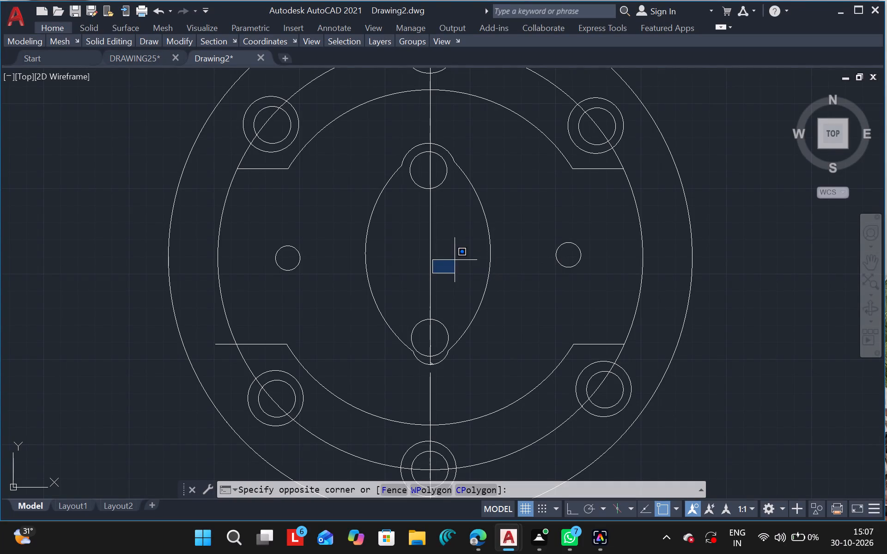
left_click(443, 257)
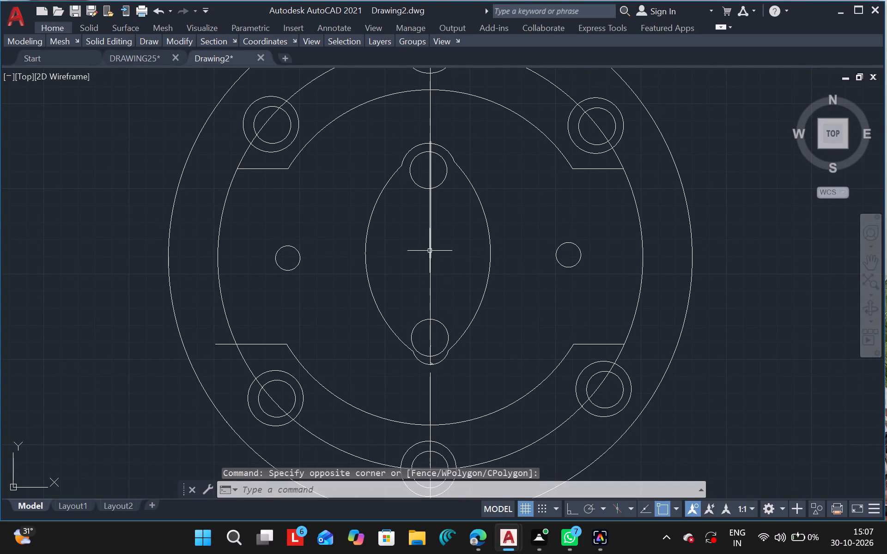
left_click(430, 251)
key("Delete")
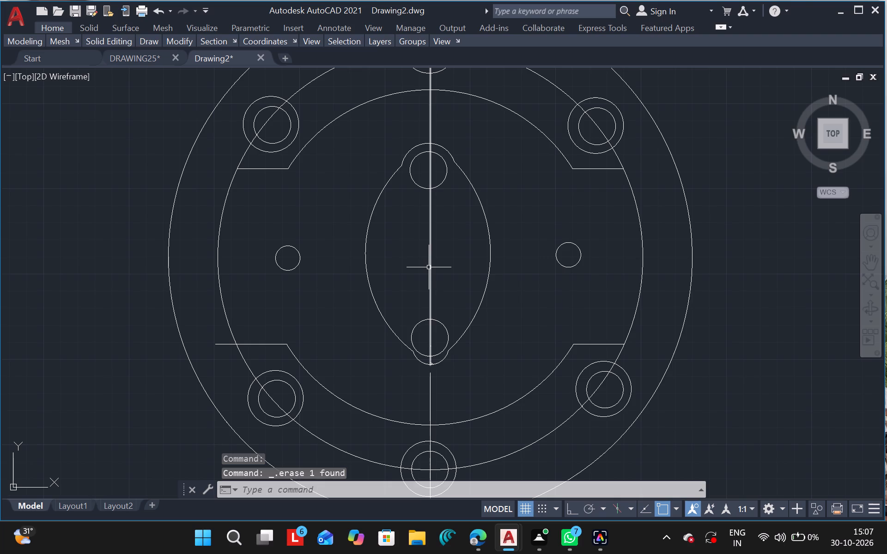
left_click(429, 267)
key("Delete")
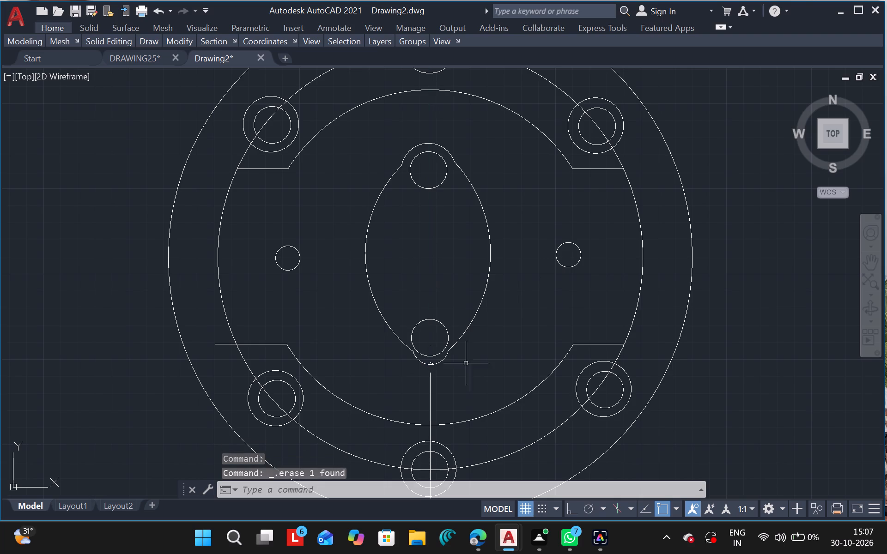
left_click(430, 402)
key("Delete")
Delete the tiny stray line fragments at the bottom of the oval's lower lobe and inside its lower circle.
scroll(423, 357, "up", 1, "ctrl")
left_click(431, 339)
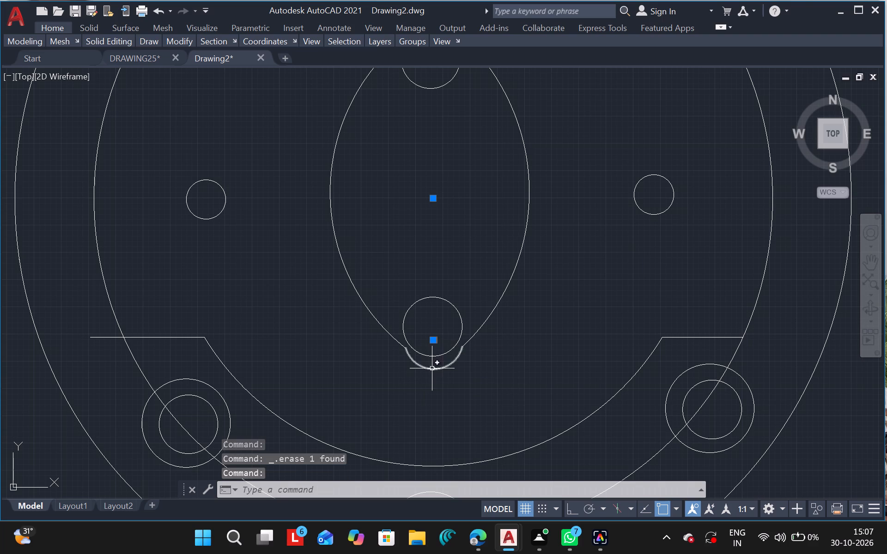
scroll(435, 368, "up", 5, "ctrl")
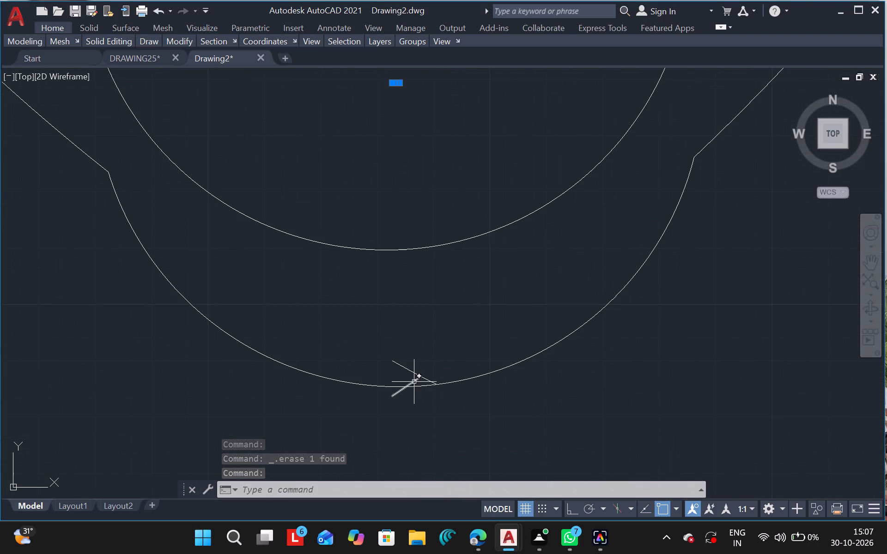
left_click(413, 382)
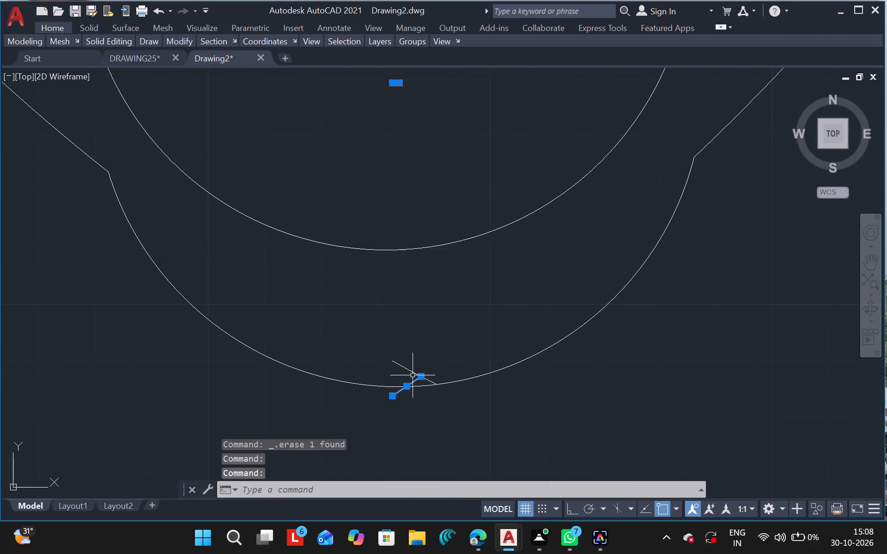
left_click_drag(413, 375, 450, 391)
key("Delete")
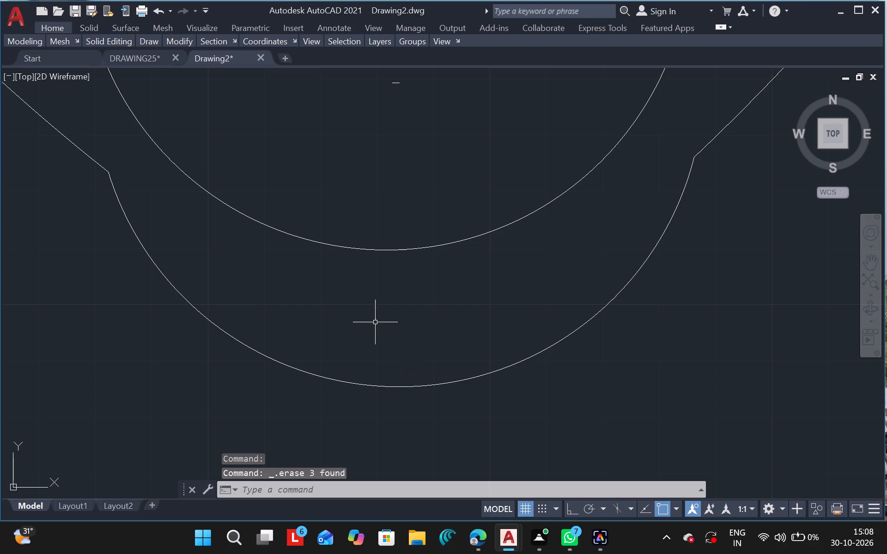
scroll(389, 302, "down", 2, "ctrl")
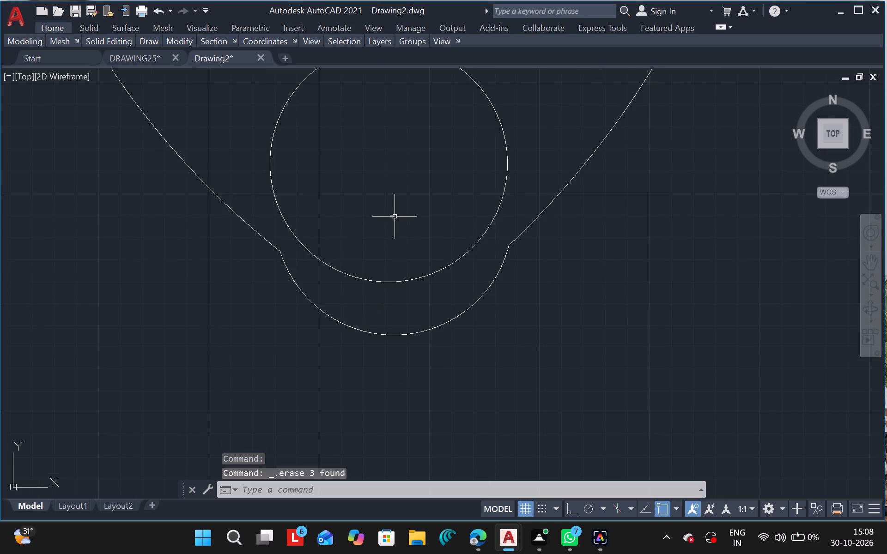
left_click_drag(395, 217, 520, 261)
key("Delete")
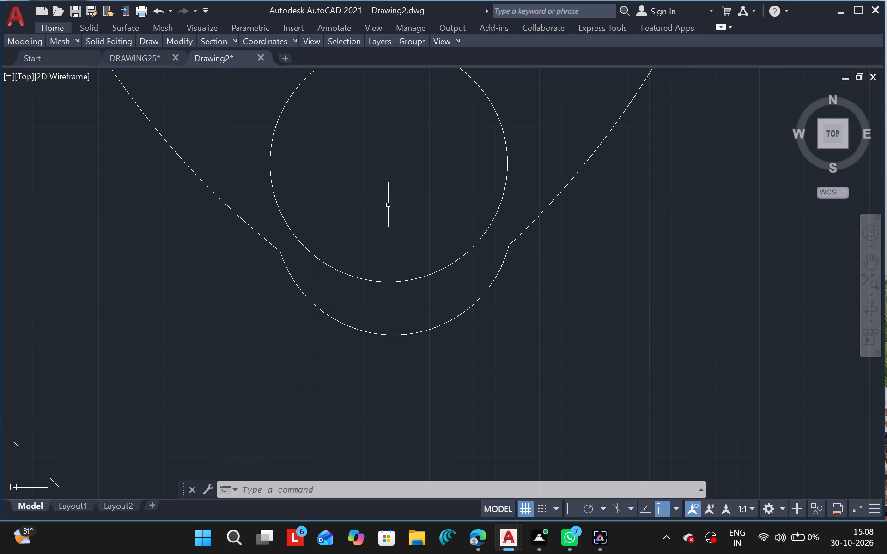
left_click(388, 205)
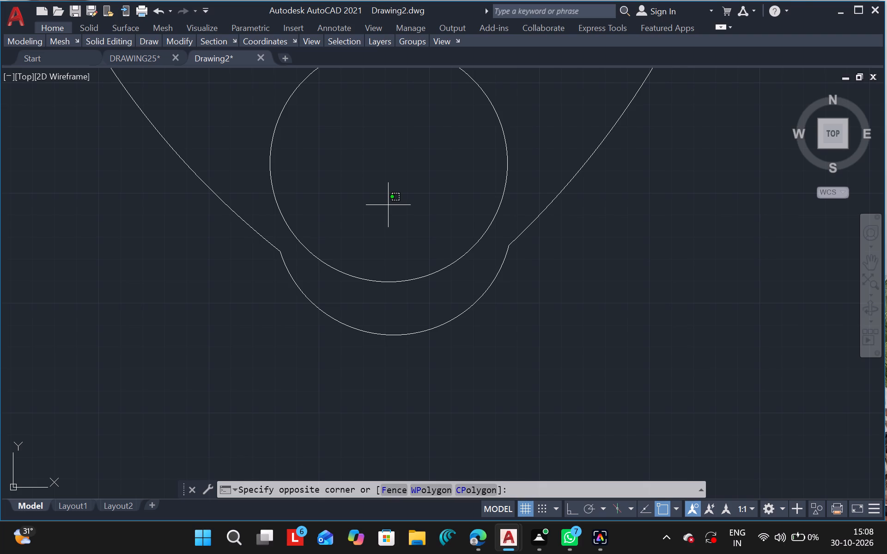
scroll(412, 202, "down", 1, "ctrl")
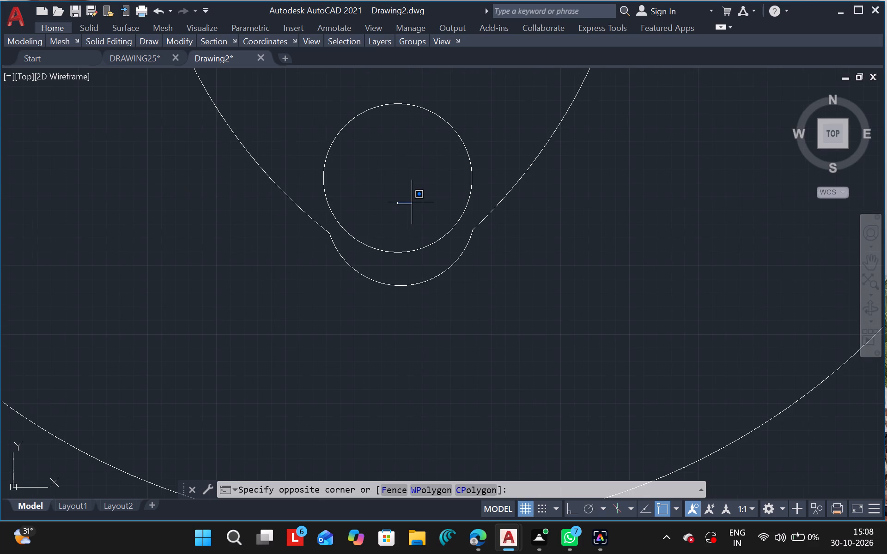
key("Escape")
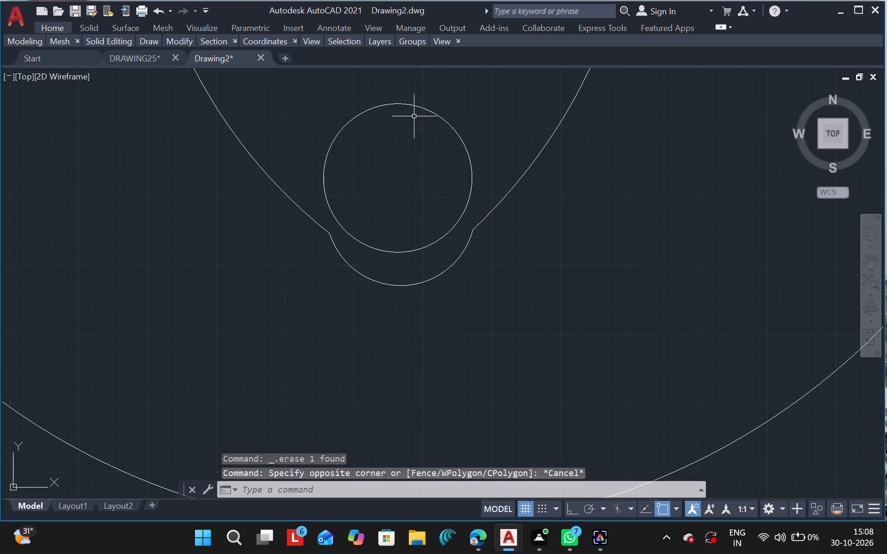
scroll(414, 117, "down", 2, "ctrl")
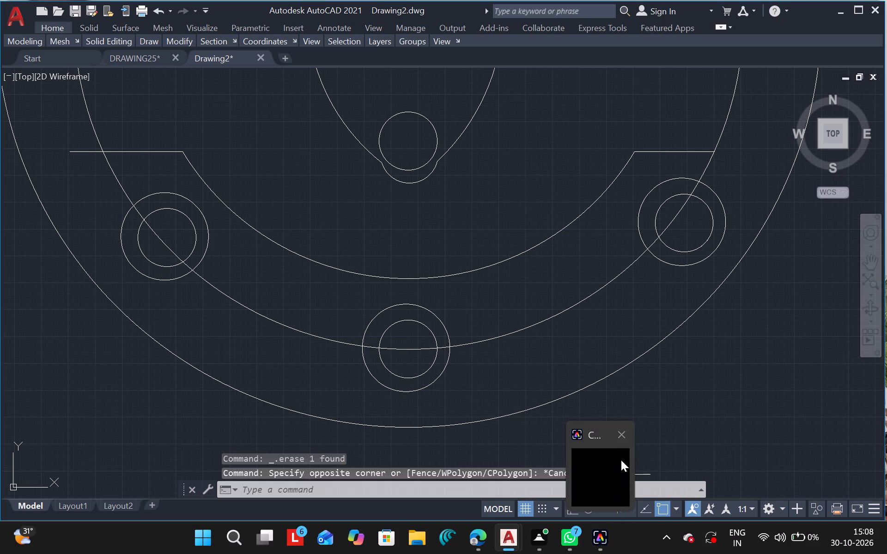
Close the other application's window that is open in the background.
left_click(622, 437)
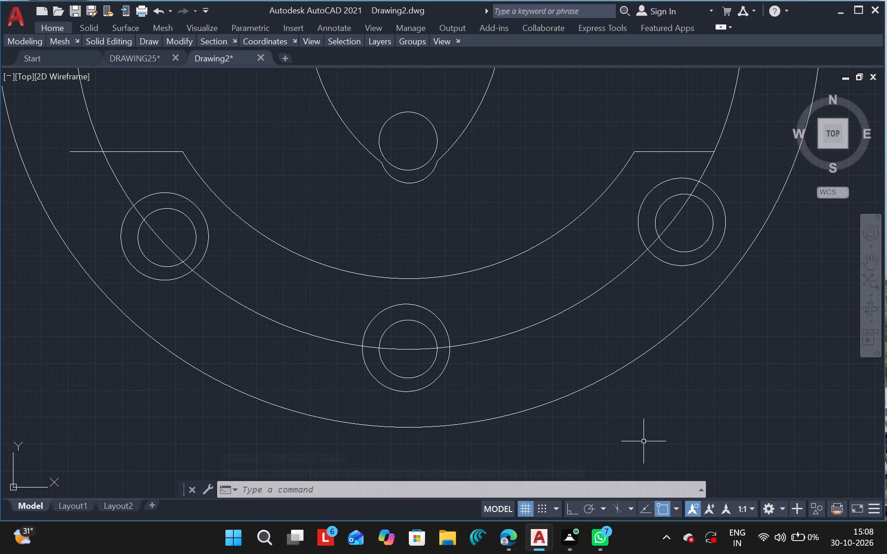
Trim the overhang of the lower-left horizontal line that sticks out beyond the circle through the bolt holes.
type("PA")
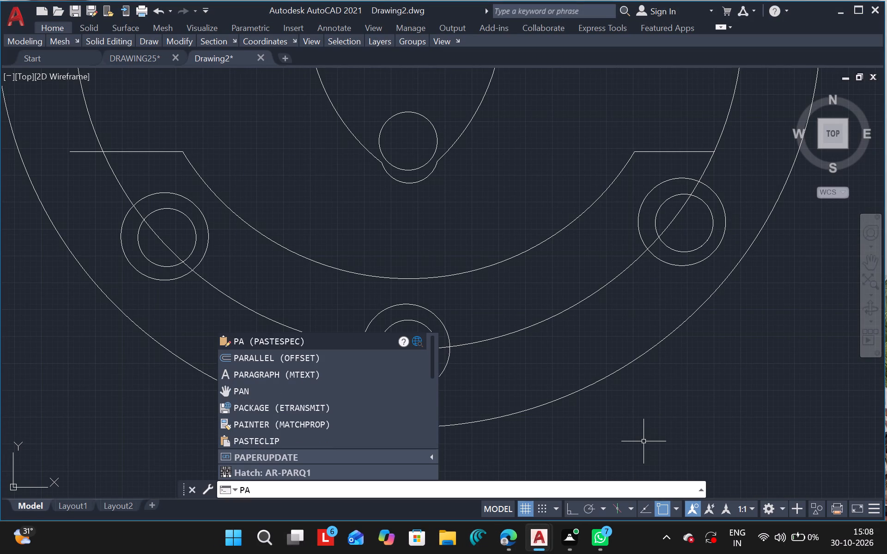
left_click(644, 441)
key("n")
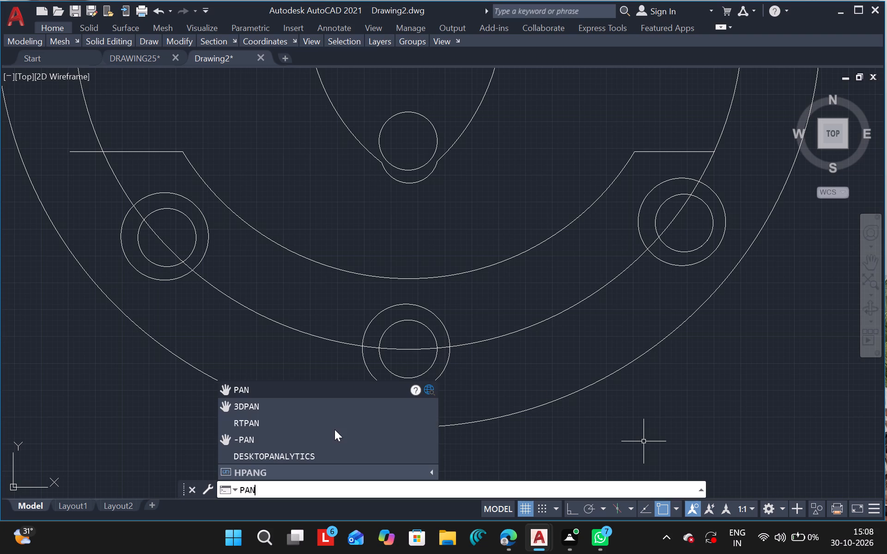
left_click(278, 383)
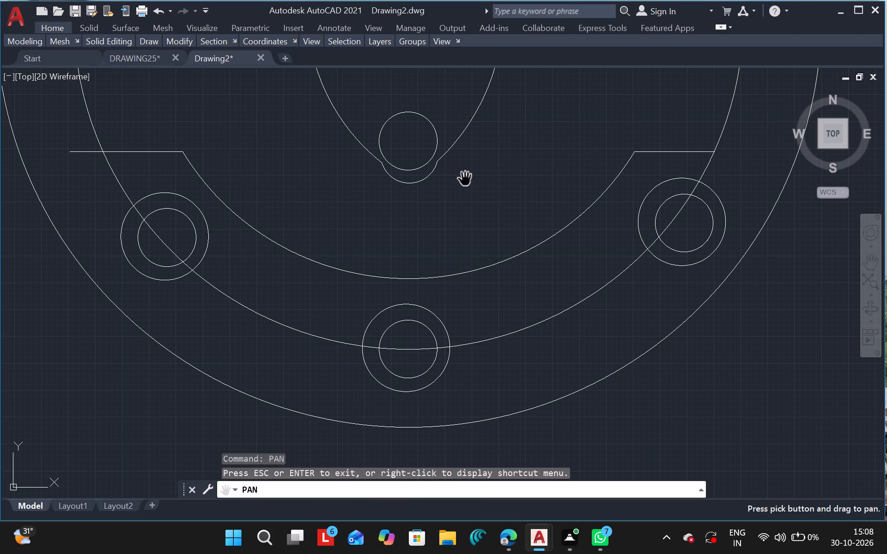
left_click_drag(469, 174, 442, 319)
scroll(440, 325, "down", 2, "ctrl")
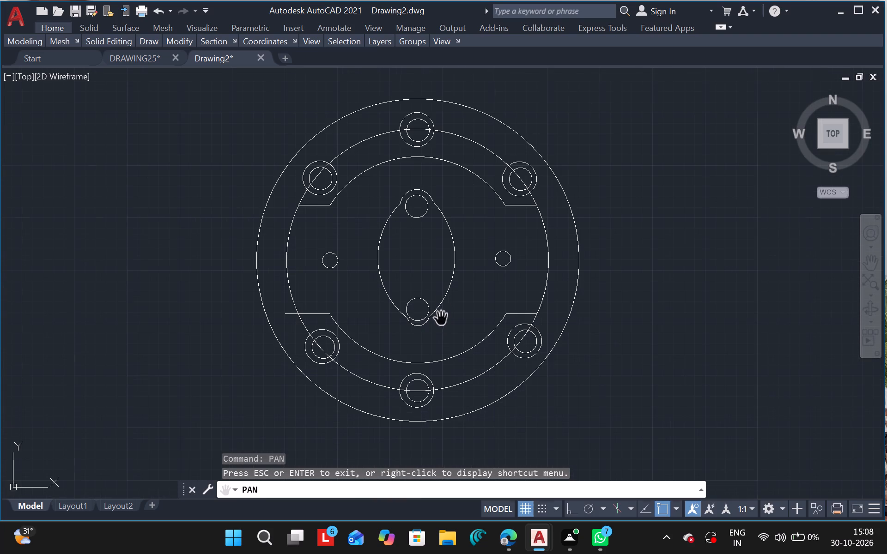
key("Escape")
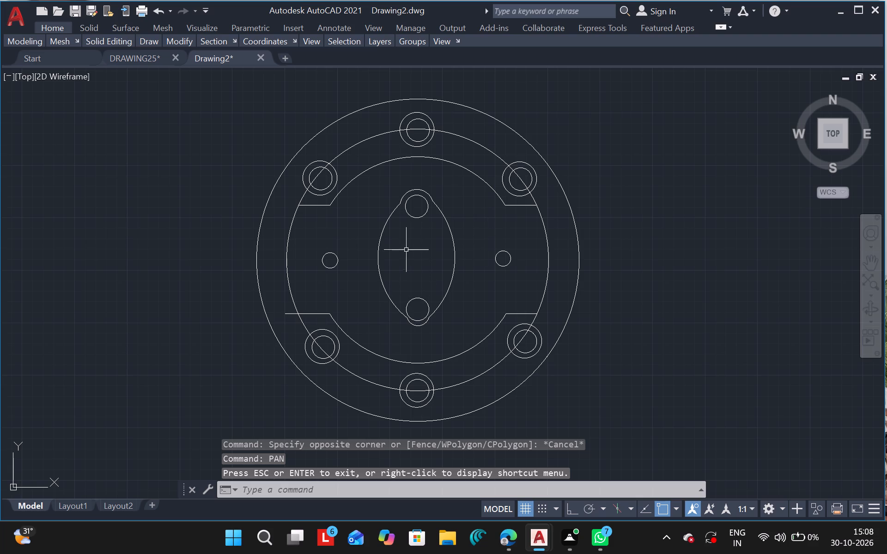
left_click(25, 71)
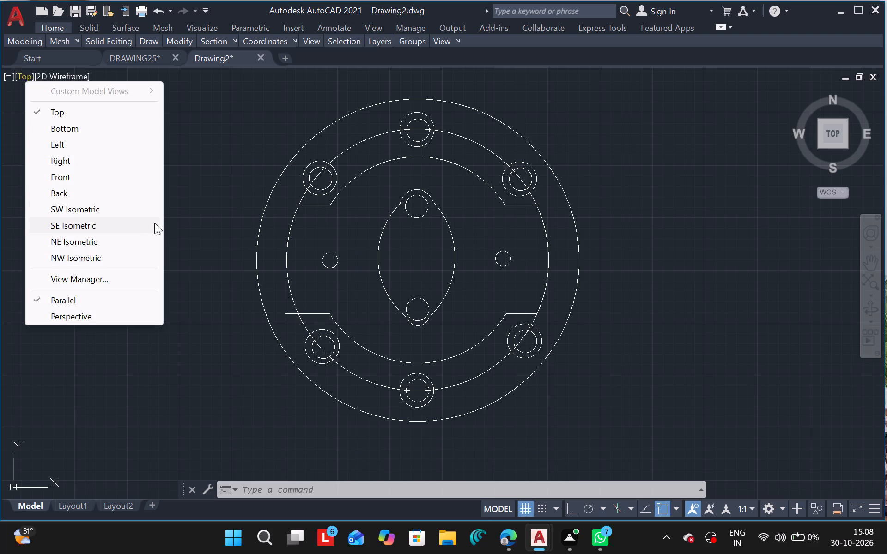
key("Escape")
type("TR")
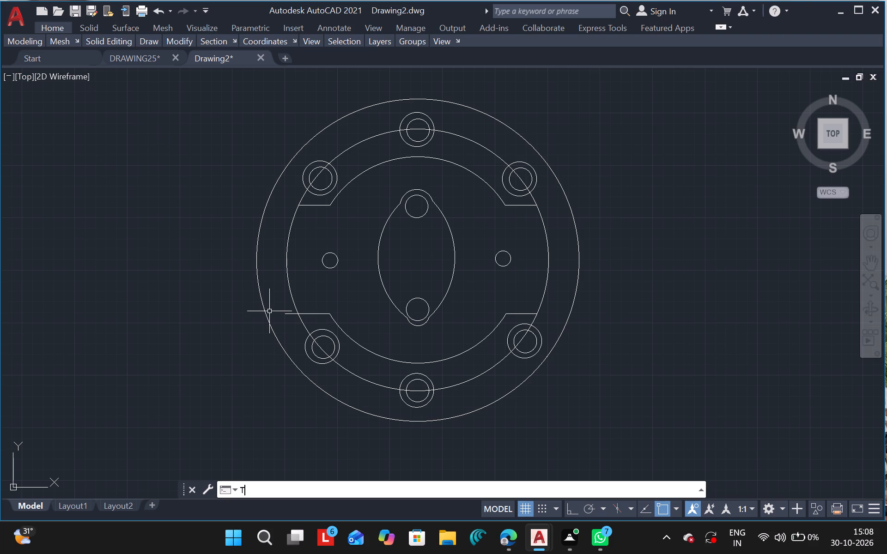
left_click(292, 357)
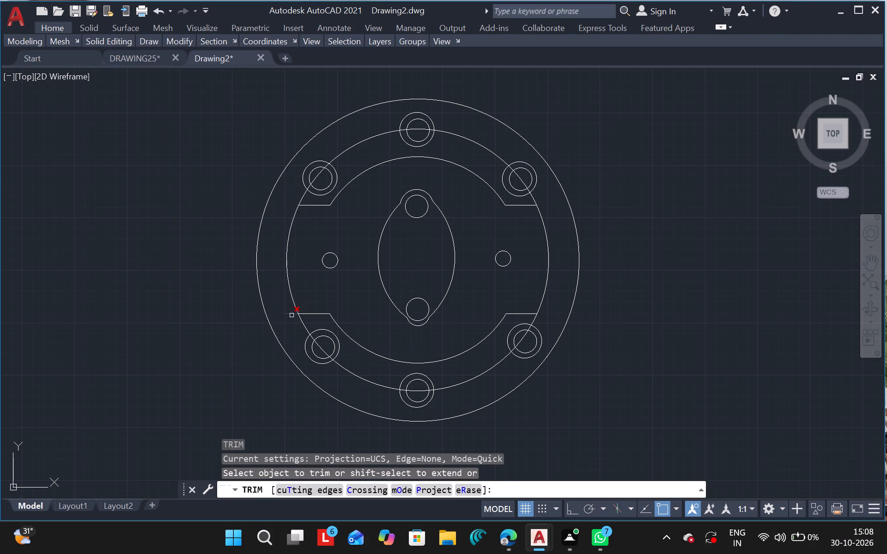
left_click(292, 315)
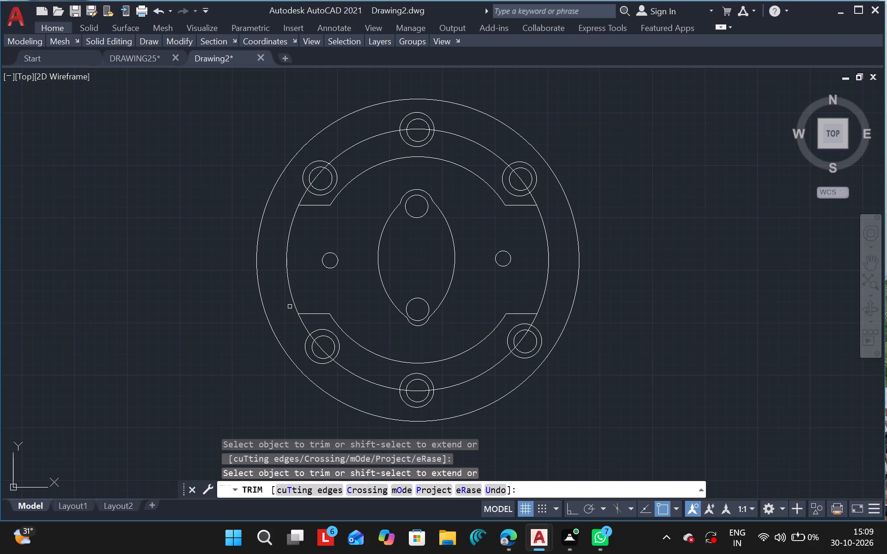
key("Escape")
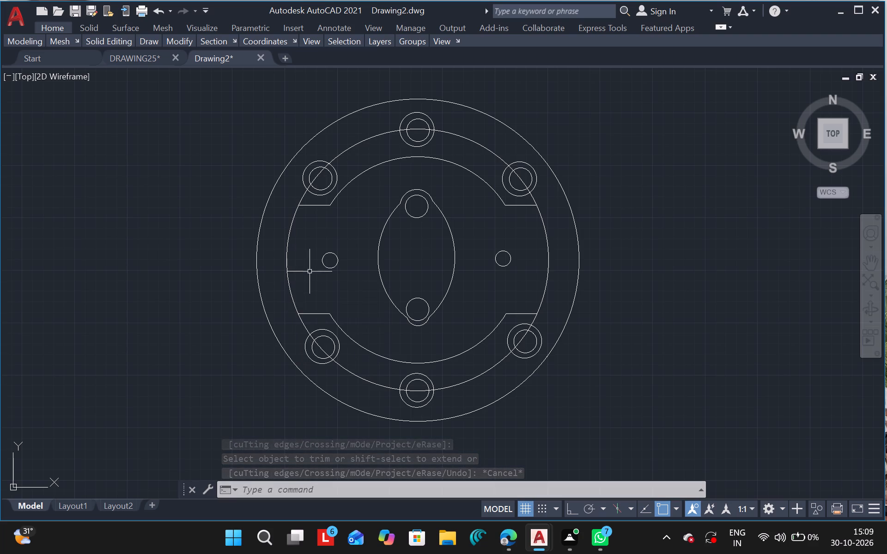
Delete the large circle that passes through the centres of the six bolt holes.
left_click(288, 243)
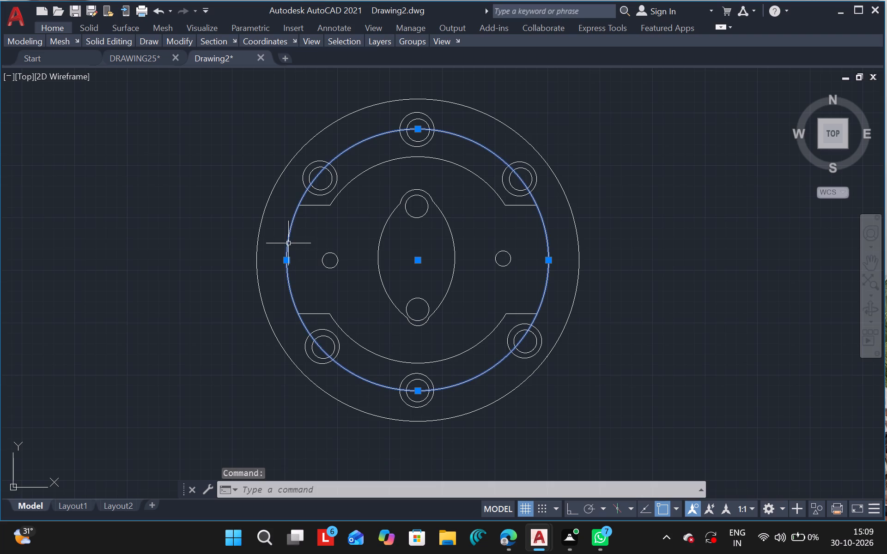
key("Delete")
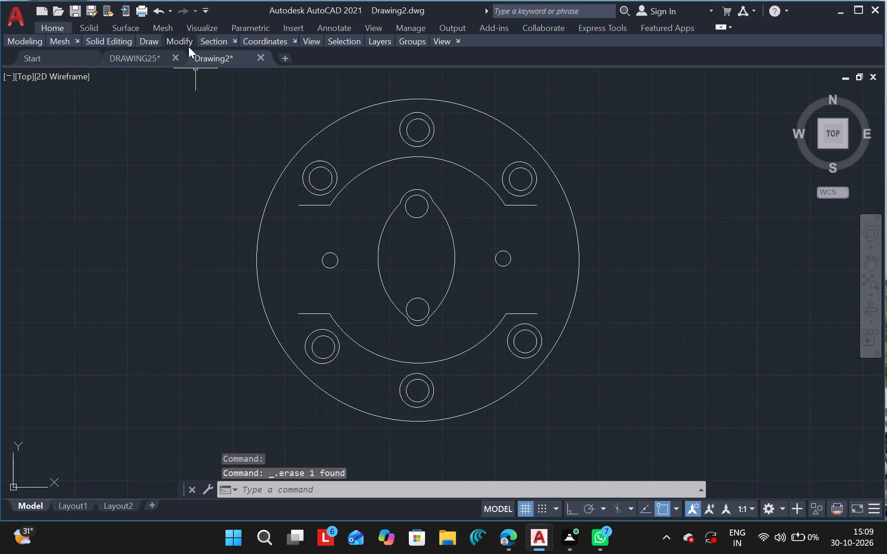
Draw lines extending the upper and lower horizontal edges on the flange's left side out to the outer circle.
left_click(144, 43)
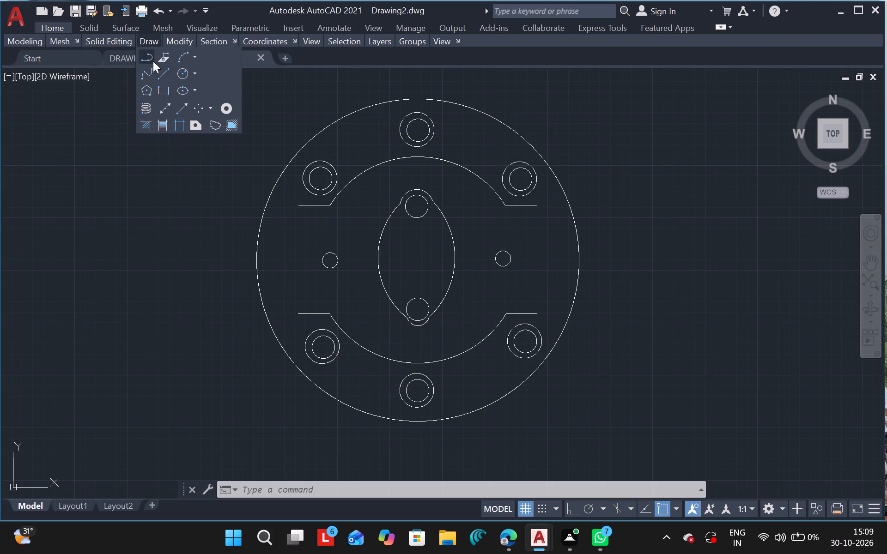
left_click(164, 72)
left_click_drag(302, 209, 268, 207)
left_click(268, 207)
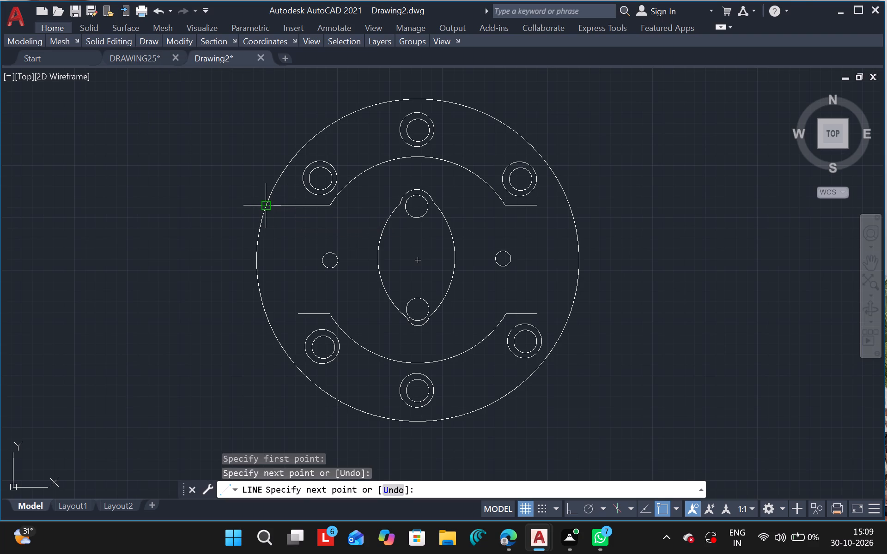
key("Escape")
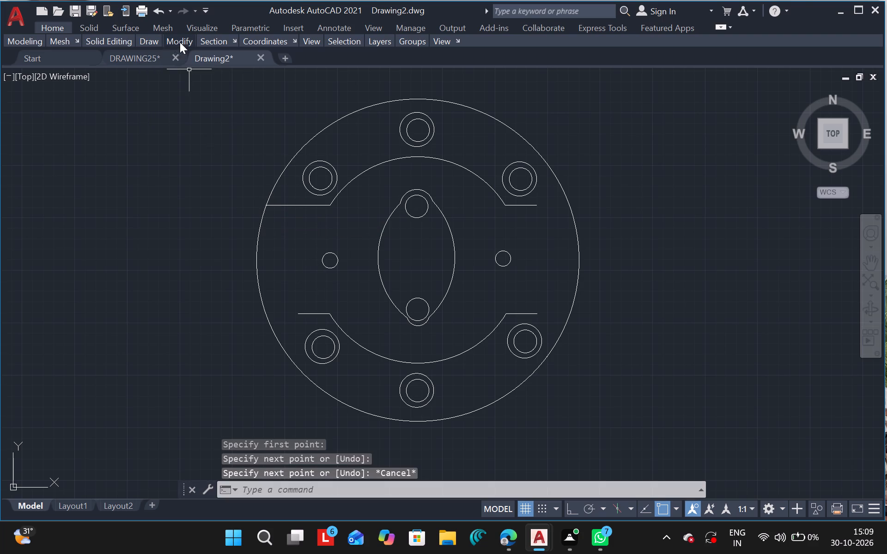
left_click(142, 42)
left_click(170, 73)
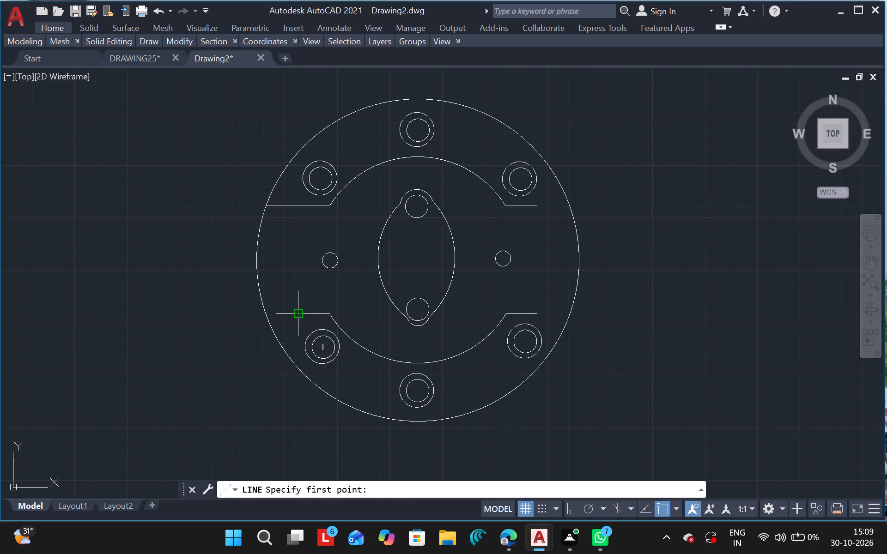
left_click_drag(299, 315, 262, 313)
left_click(262, 313)
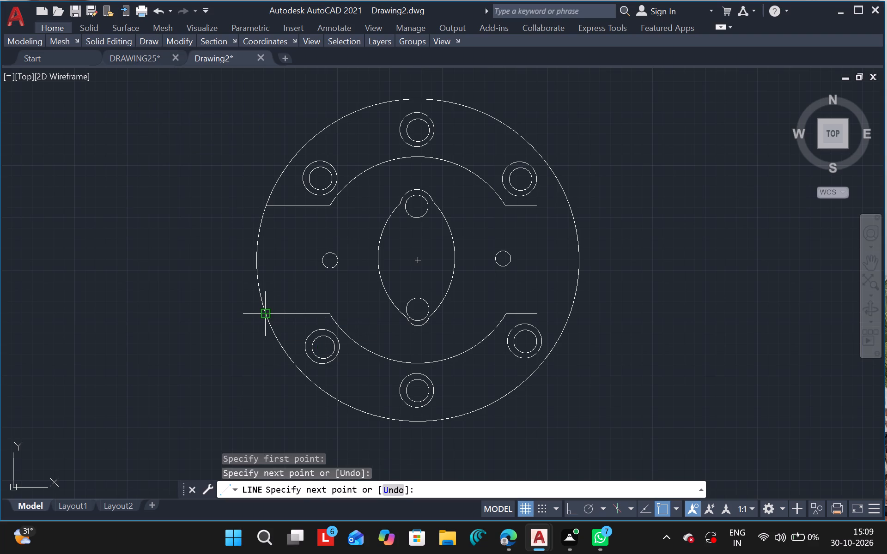
key("Escape")
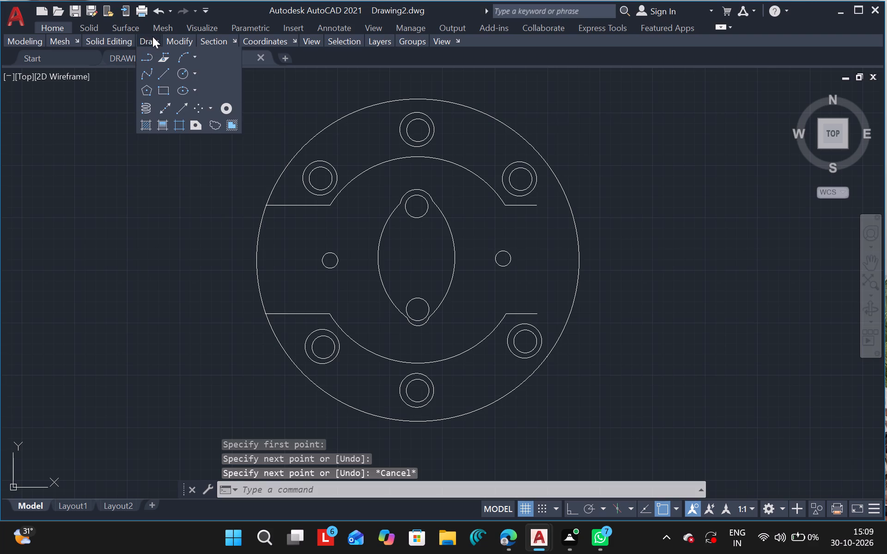
Draw lines extending the upper and lower horizontal edges on the flange's right side out to the outer circle.
left_click(167, 69)
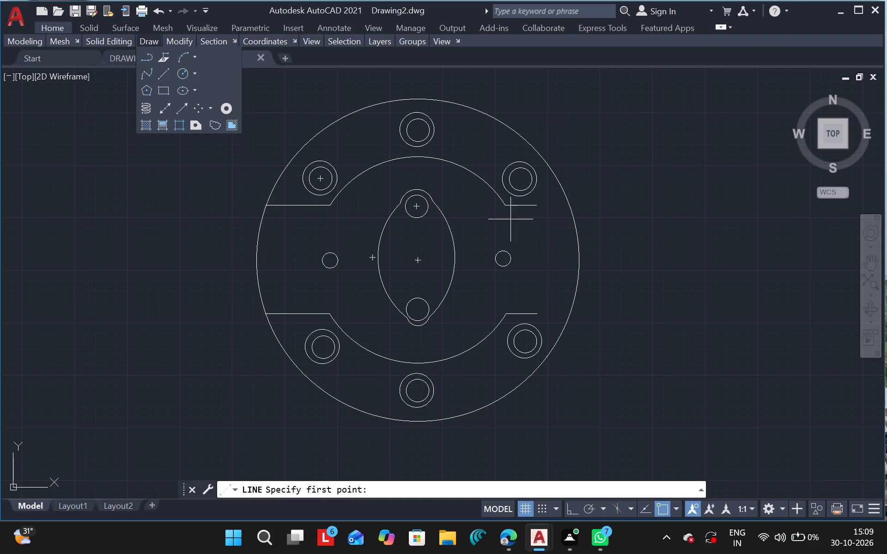
left_click_drag(535, 204, 555, 201)
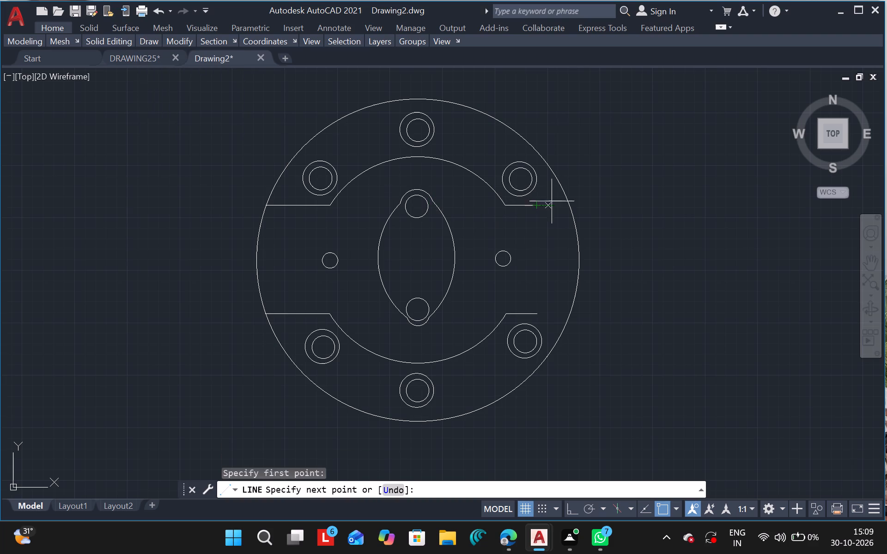
left_click_drag(555, 201, 567, 200)
left_click(567, 200)
key("Escape")
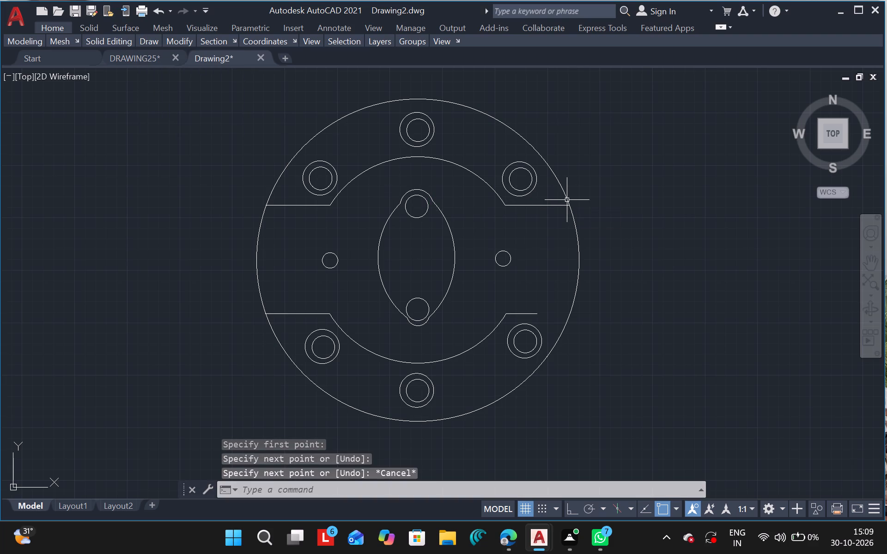
left_click(149, 43)
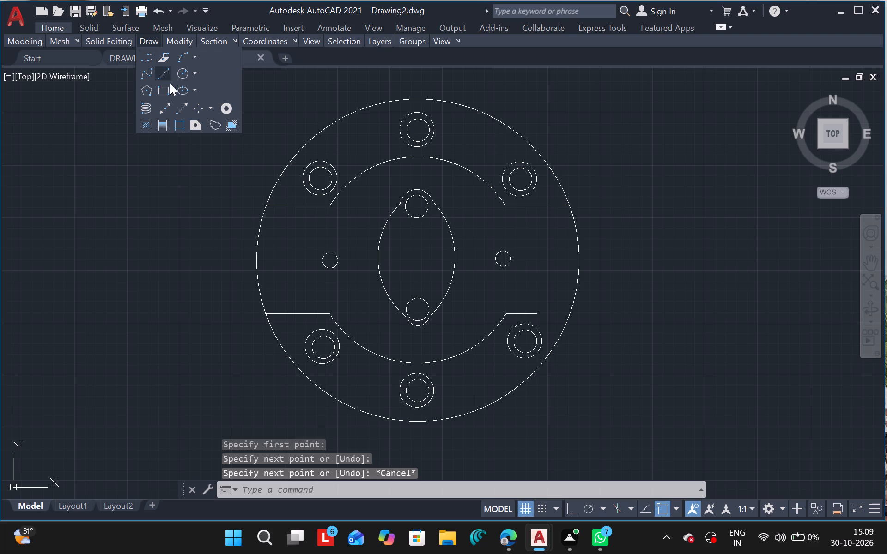
left_click(165, 75)
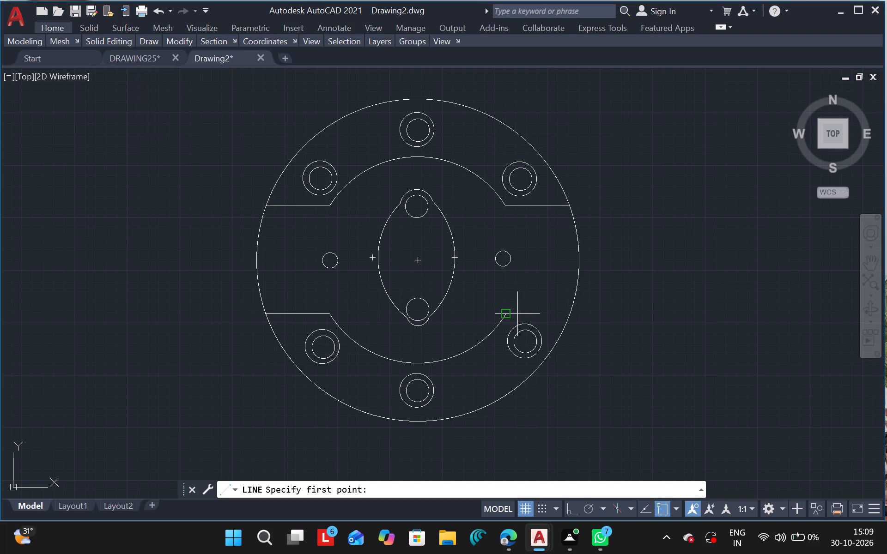
left_click_drag(535, 312, 567, 312)
left_click(567, 312)
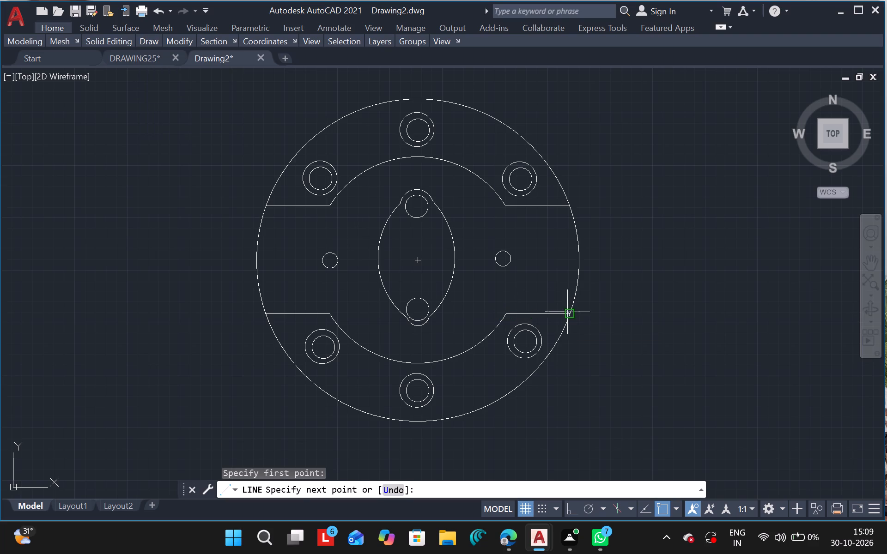
key("Escape")
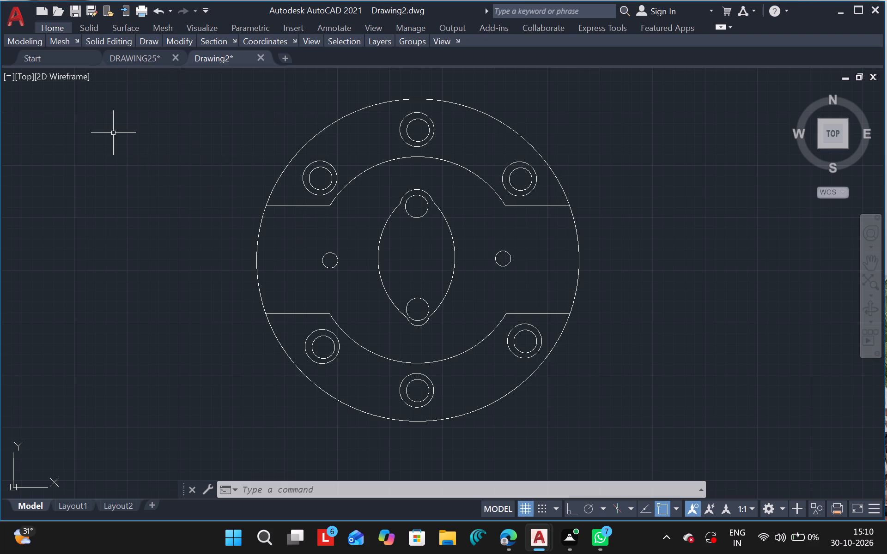
Switch the drawing to the SW Isometric view.
left_click(26, 78)
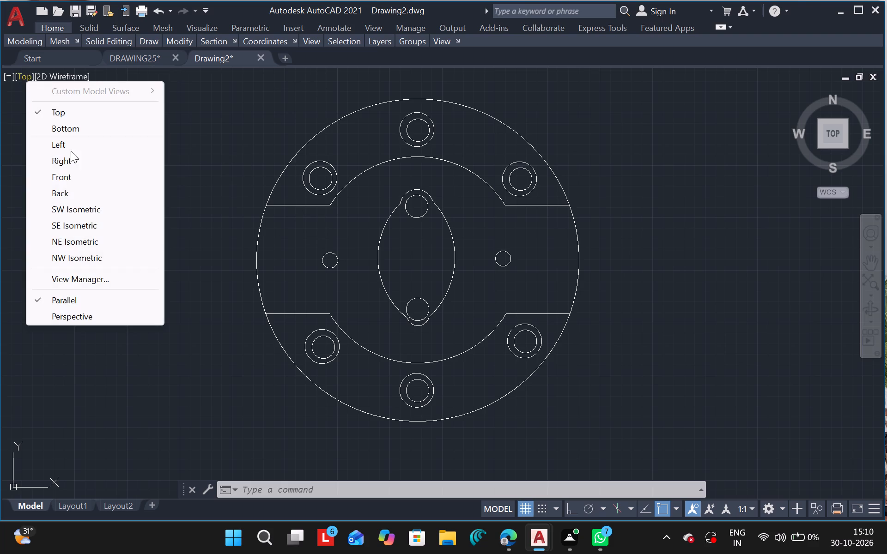
left_click(81, 206)
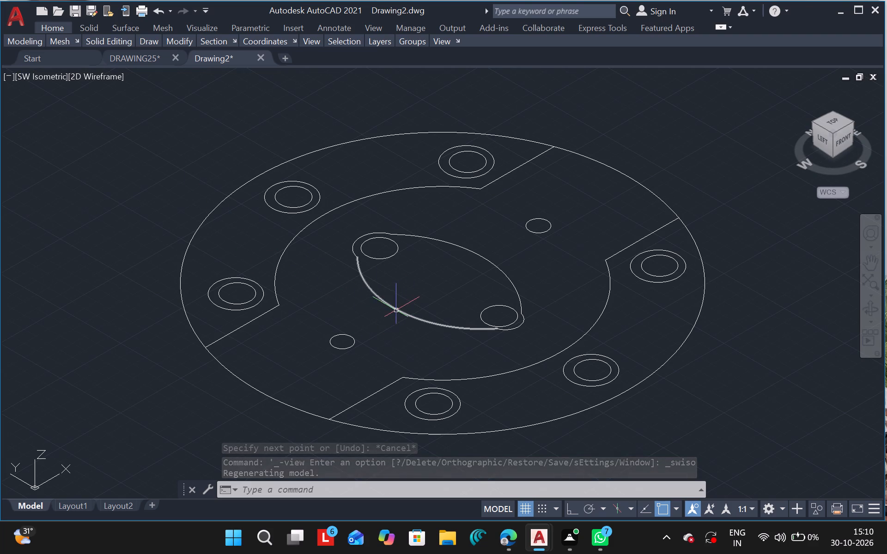
Presspull the central oval area around its two circles upward into a tall solid with two through holes.
key("p")
key("r")
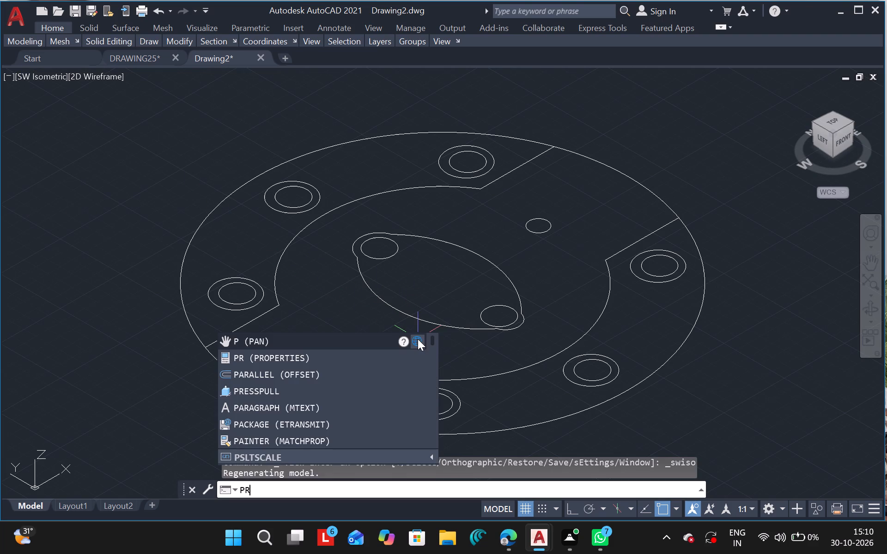
left_click(296, 376)
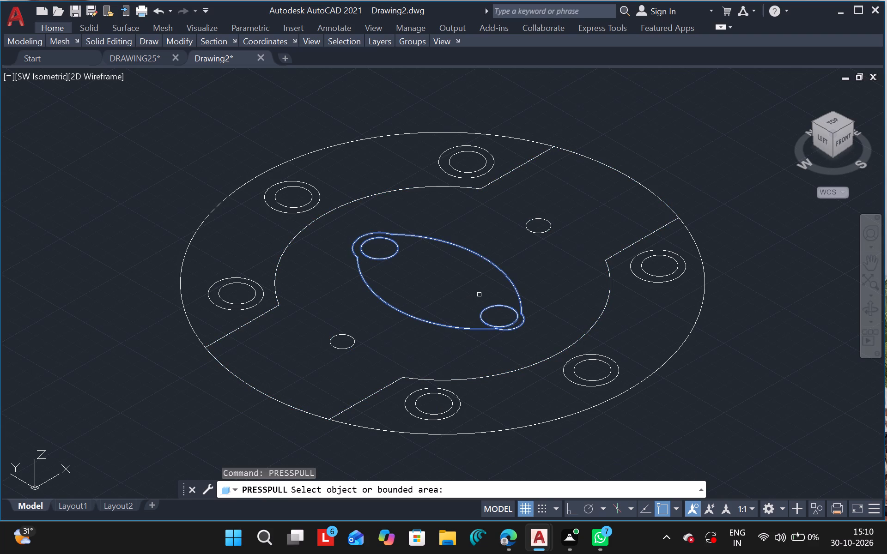
left_click(494, 275)
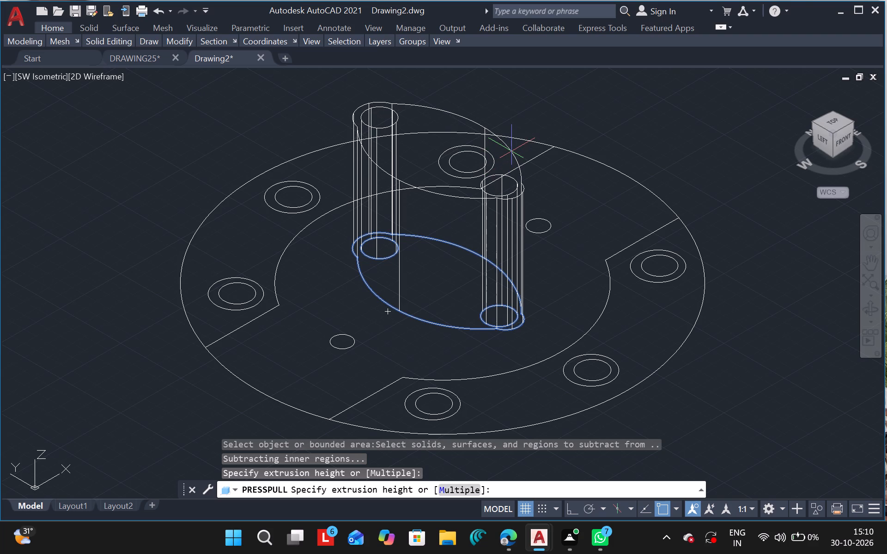
left_click(512, 155)
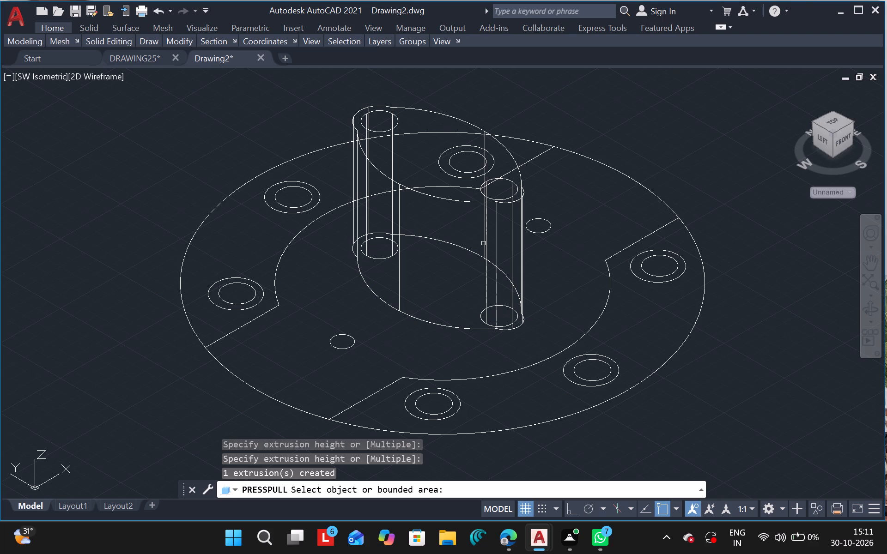
Presspull the two small side circles upward into short cylinders less than half the central oval solid's height.
left_click(349, 349)
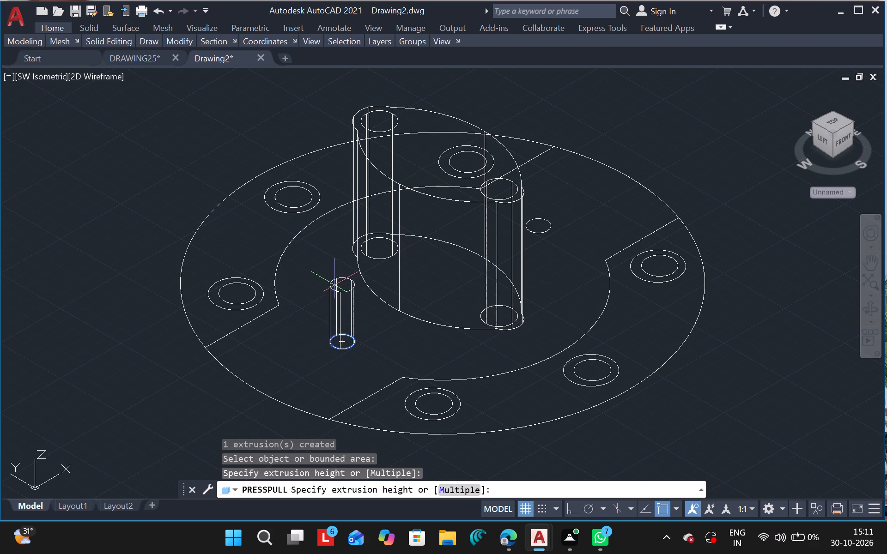
left_click(337, 287)
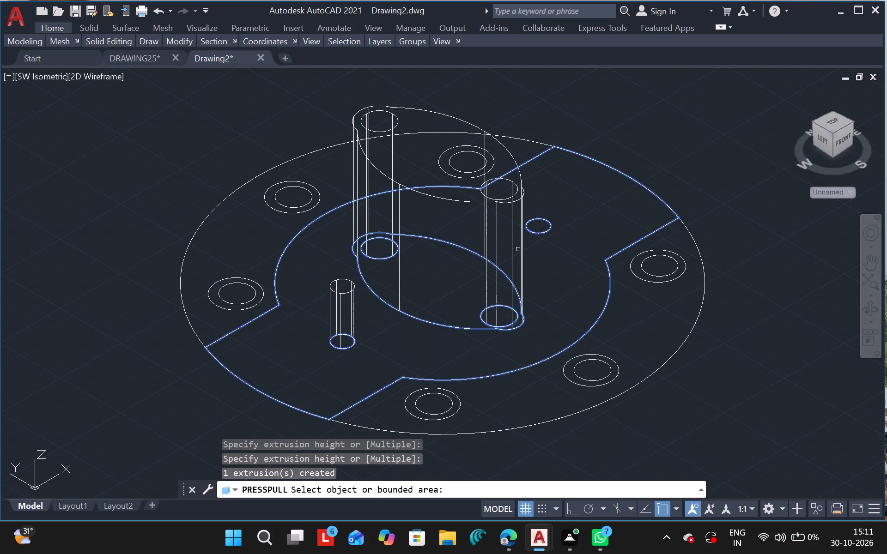
left_click_drag(543, 231, 559, 183)
left_click(559, 183)
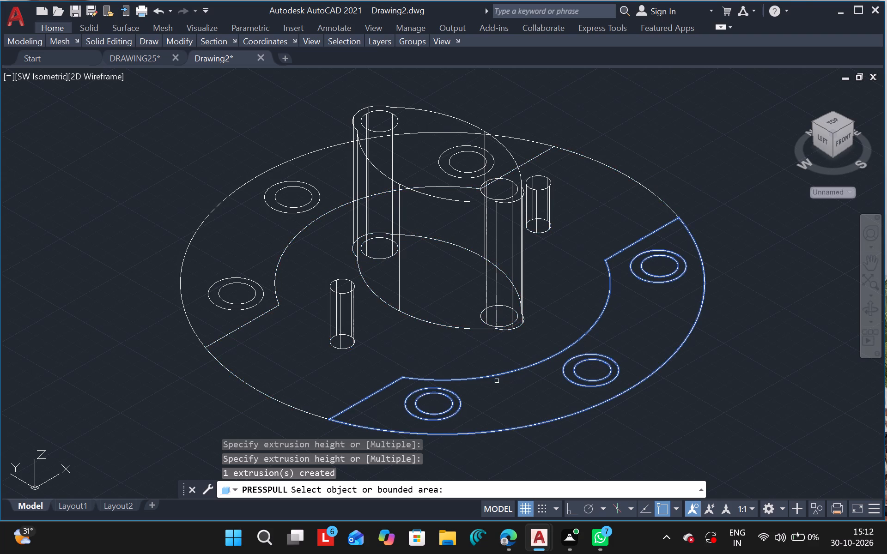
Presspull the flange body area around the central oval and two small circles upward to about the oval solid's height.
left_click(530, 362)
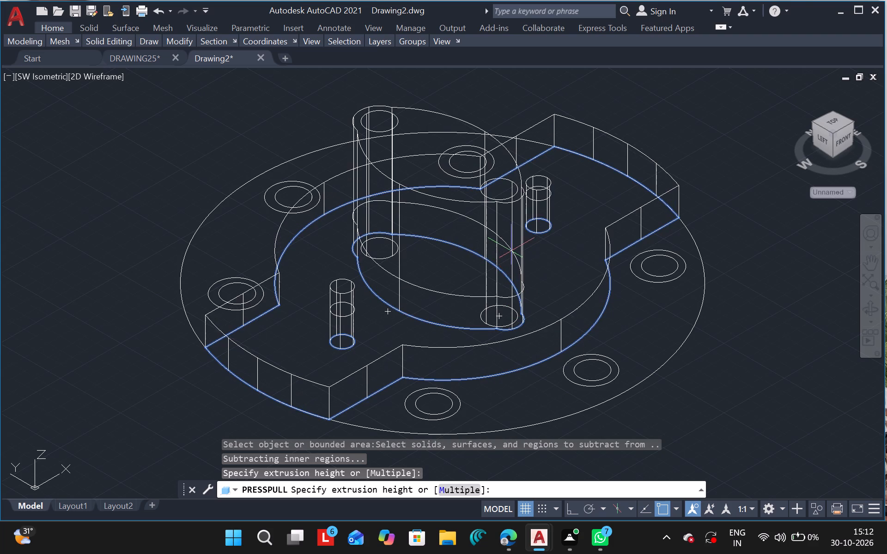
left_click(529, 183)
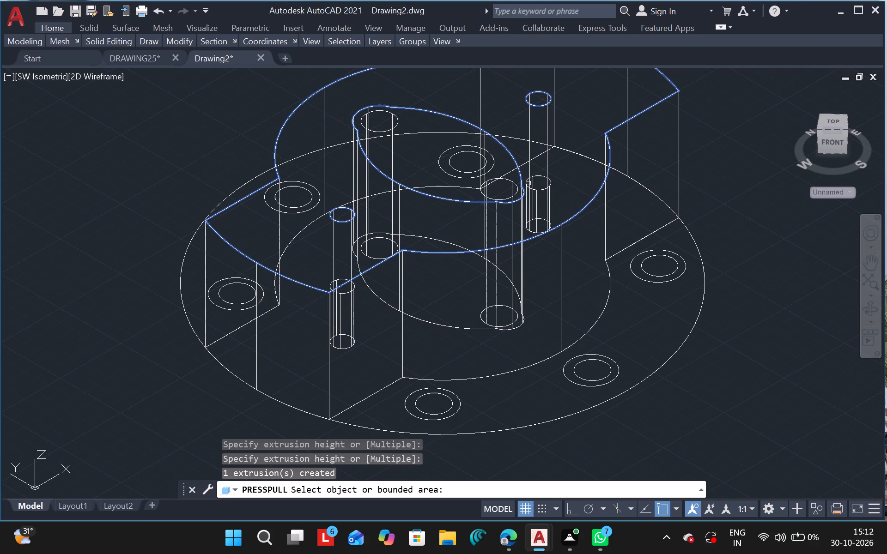
Undo all the Presspull extrusions back to the flat 2D flange profile.
key("ctrl+z")
key("ctrl+z")
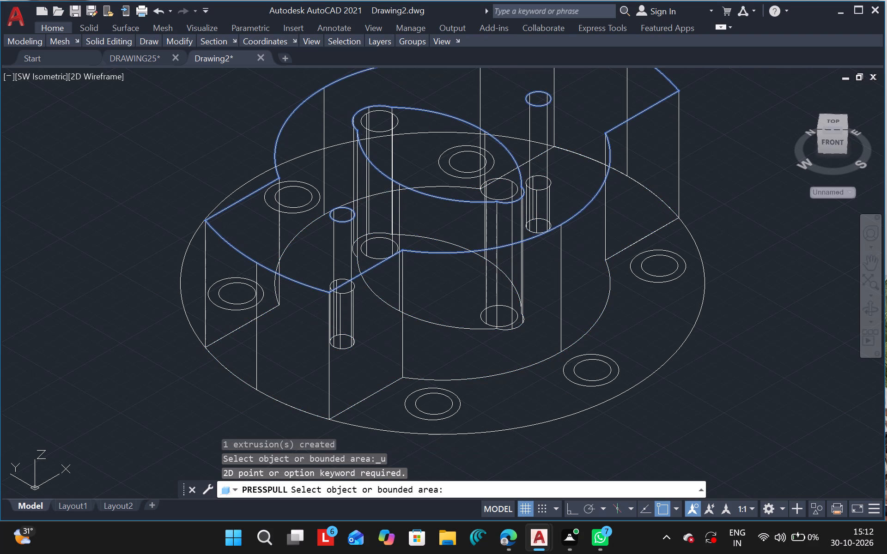
key("ctrl+z")
key("ctrl+z")
key("Escape")
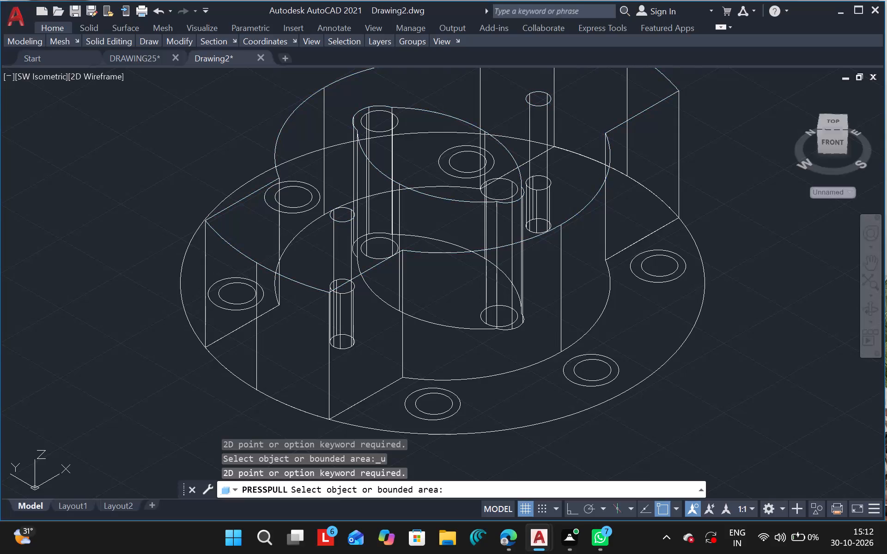
key("ctrl+z")
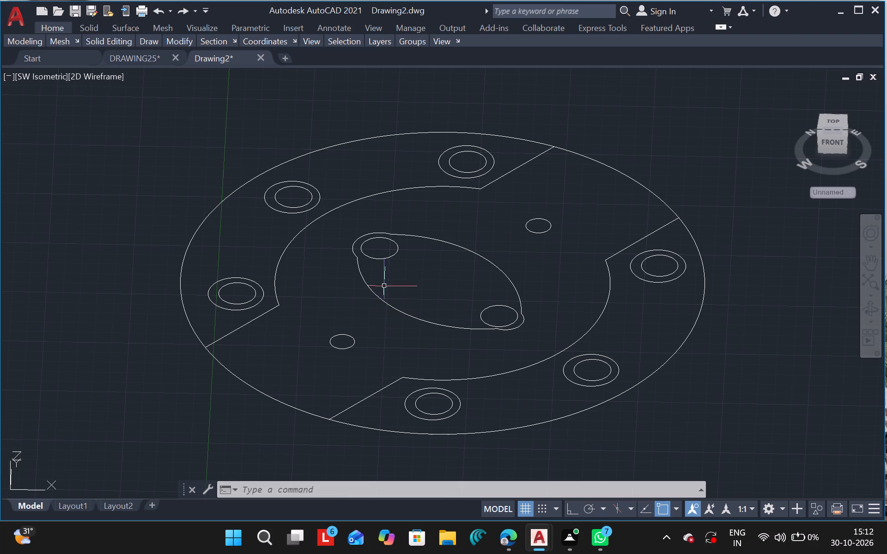
Presspull the flange body area between the arcs and side lines upward into a thick block, leaving the central oval and two small circles open.
type("PR")
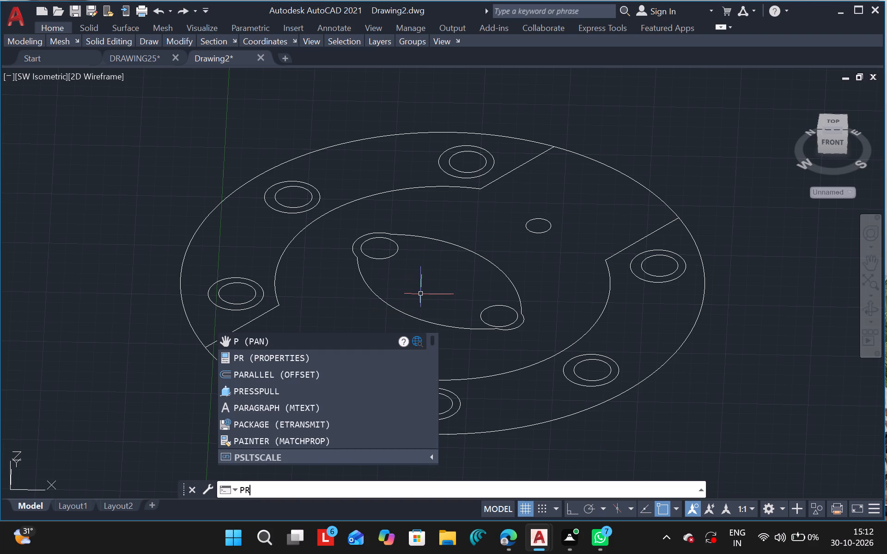
left_click(279, 376)
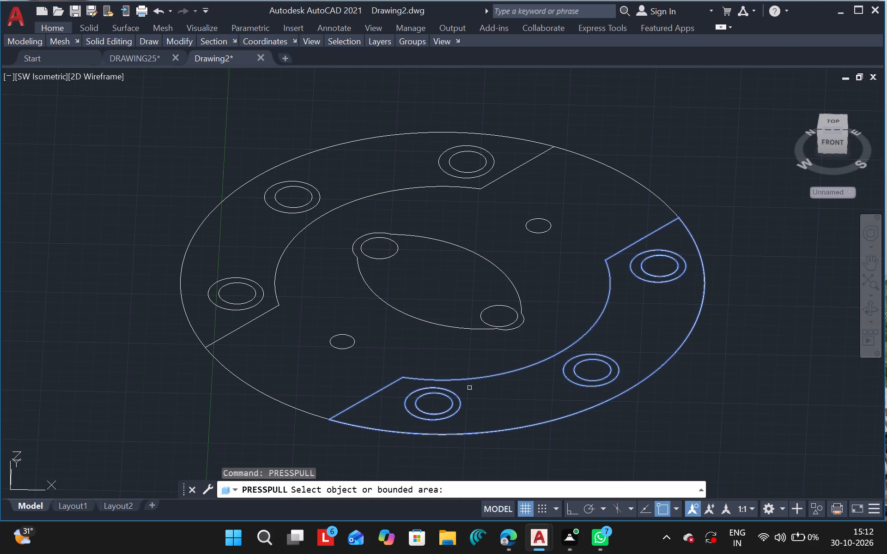
left_click(456, 366)
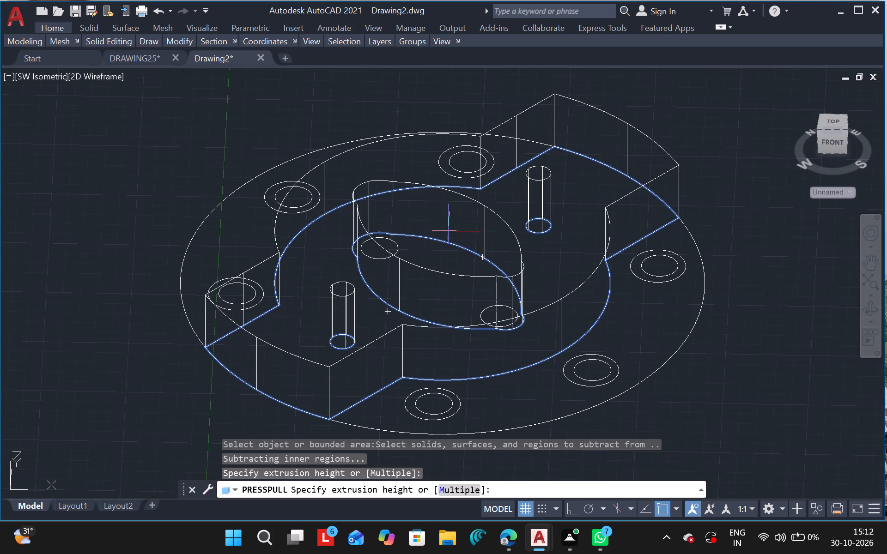
left_click(439, 204)
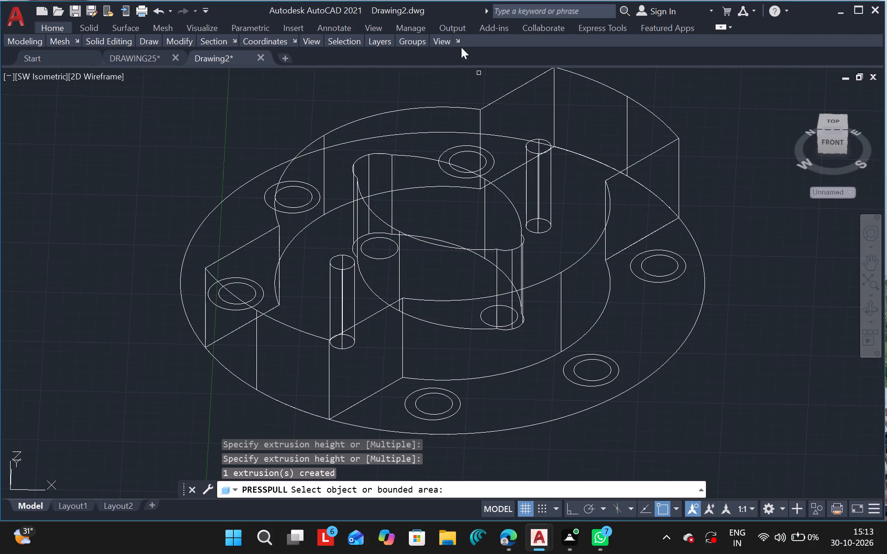
Set the viewport's visual style to Shades of Gray.
left_click(96, 75)
left_click(79, 78)
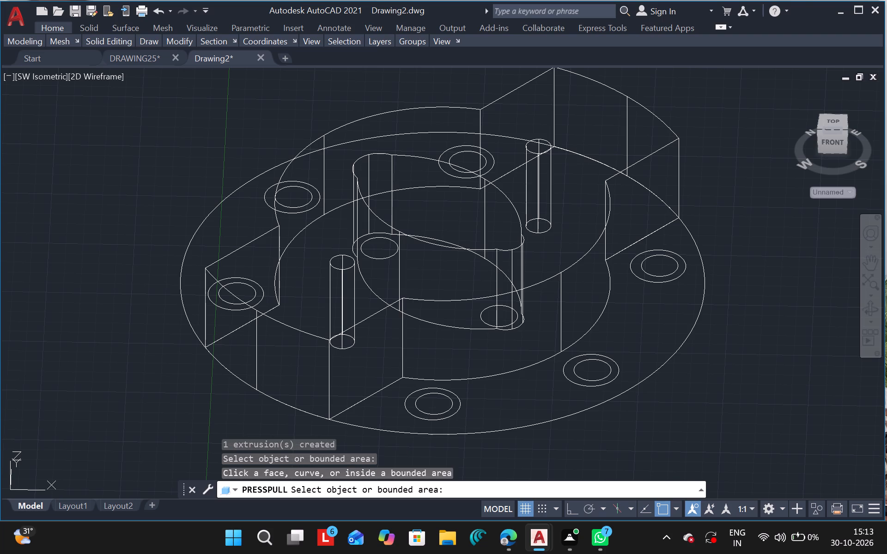
key("Escape")
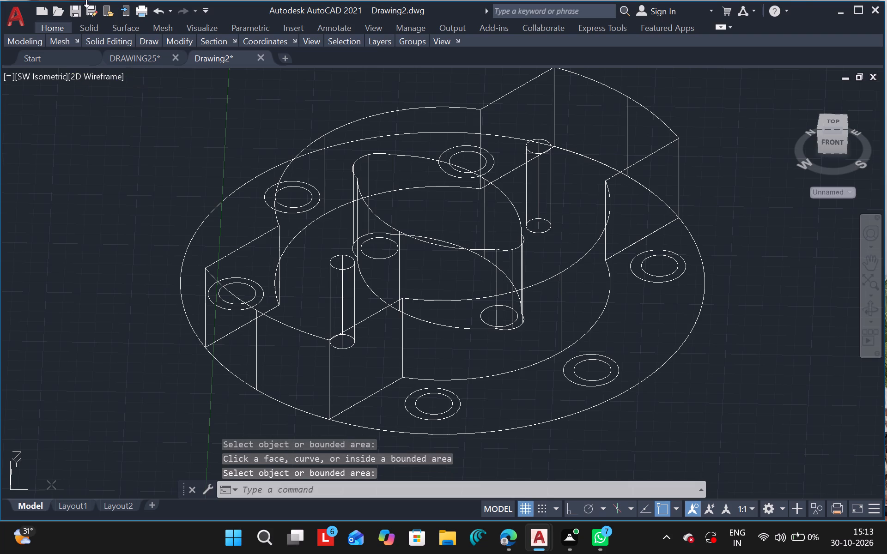
left_click(91, 75)
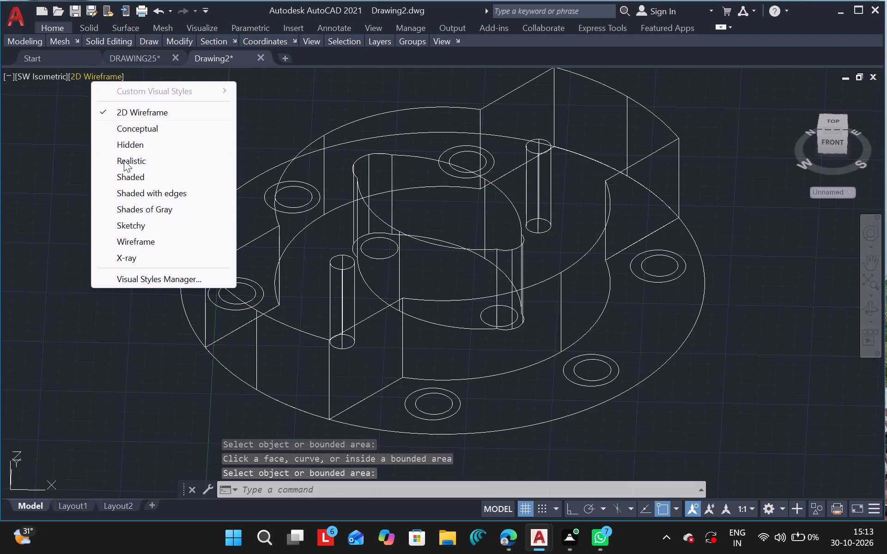
left_click(142, 211)
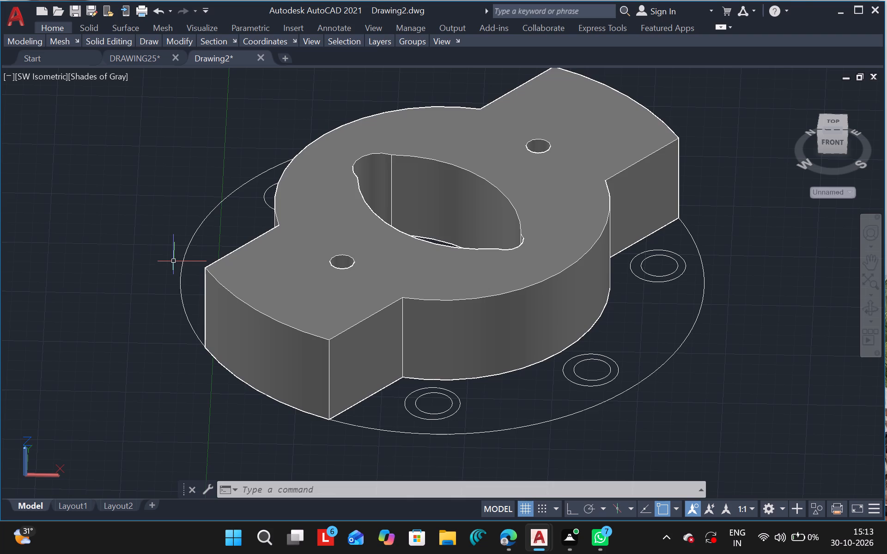
Presspull the flange's large outer circle to form a round base disc below the body.
type("PRE")
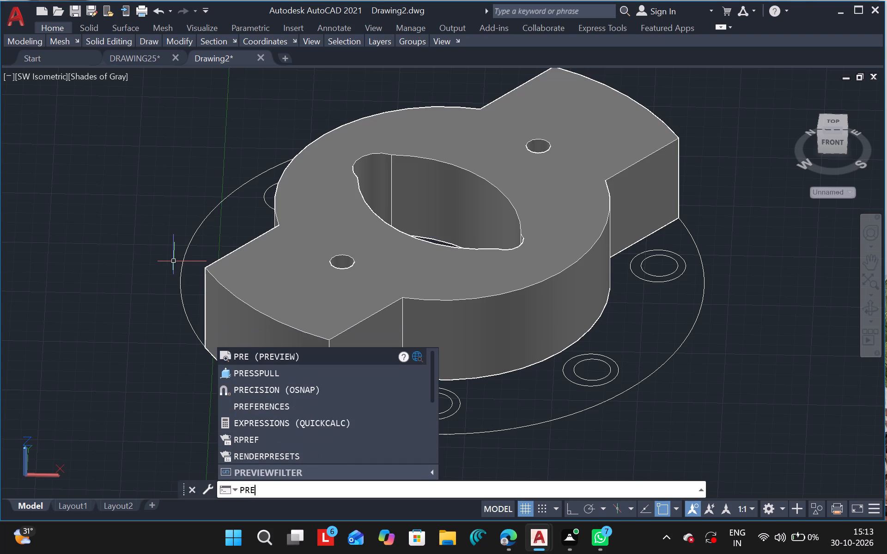
left_click(264, 379)
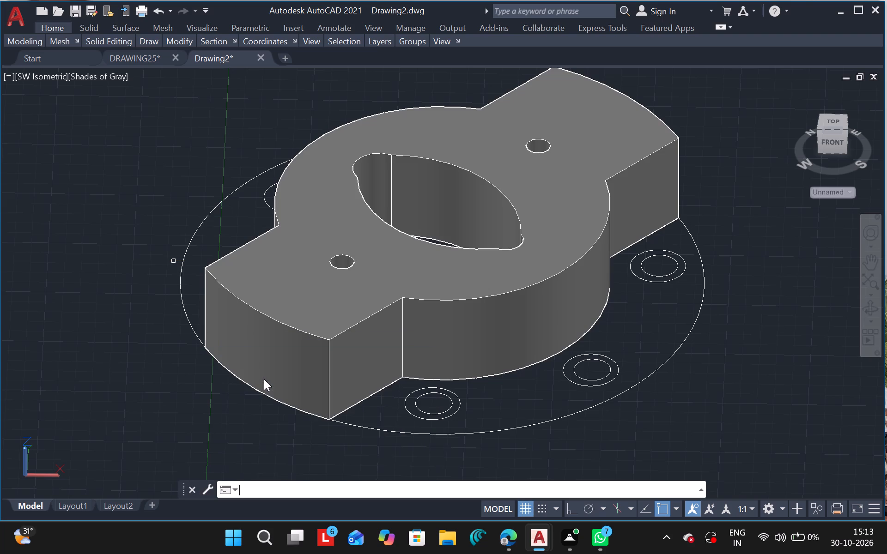
left_click(188, 321)
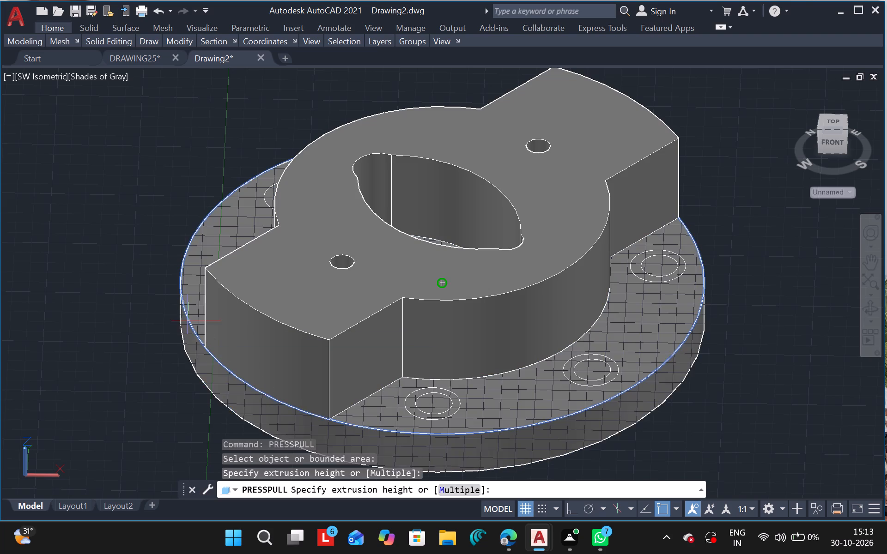
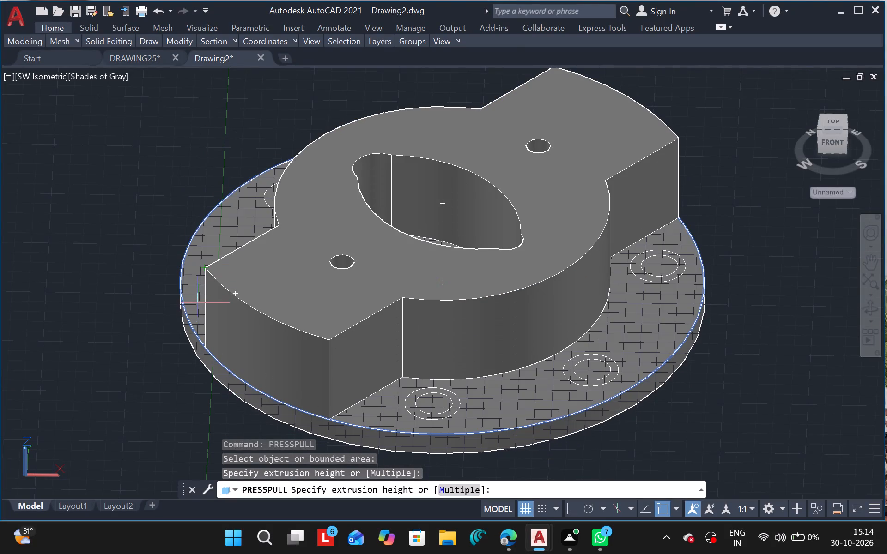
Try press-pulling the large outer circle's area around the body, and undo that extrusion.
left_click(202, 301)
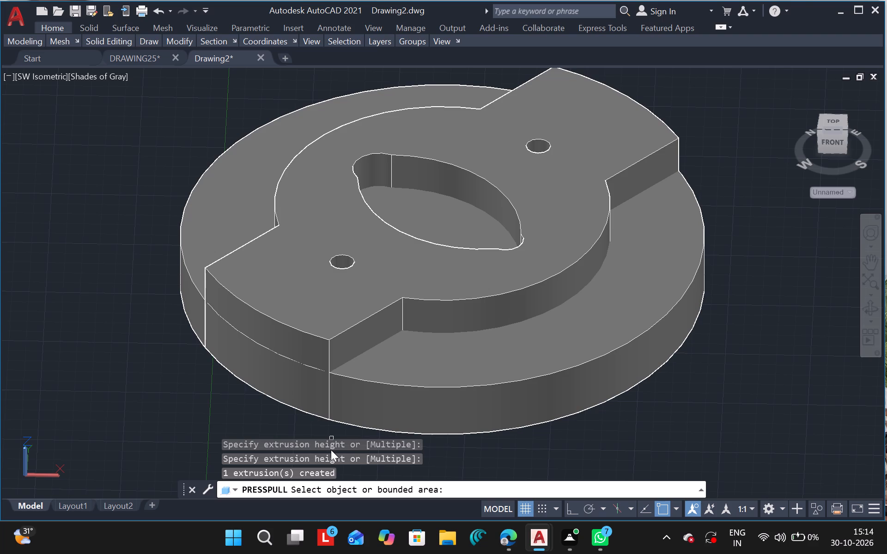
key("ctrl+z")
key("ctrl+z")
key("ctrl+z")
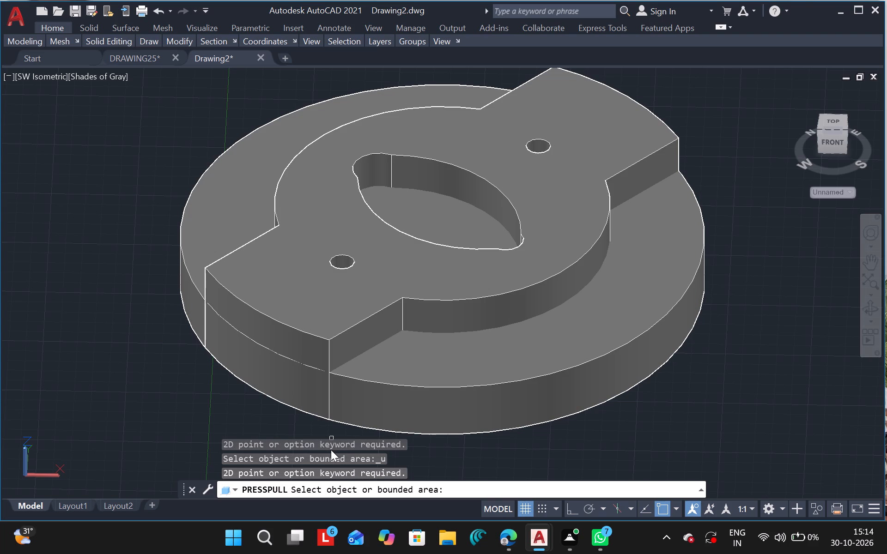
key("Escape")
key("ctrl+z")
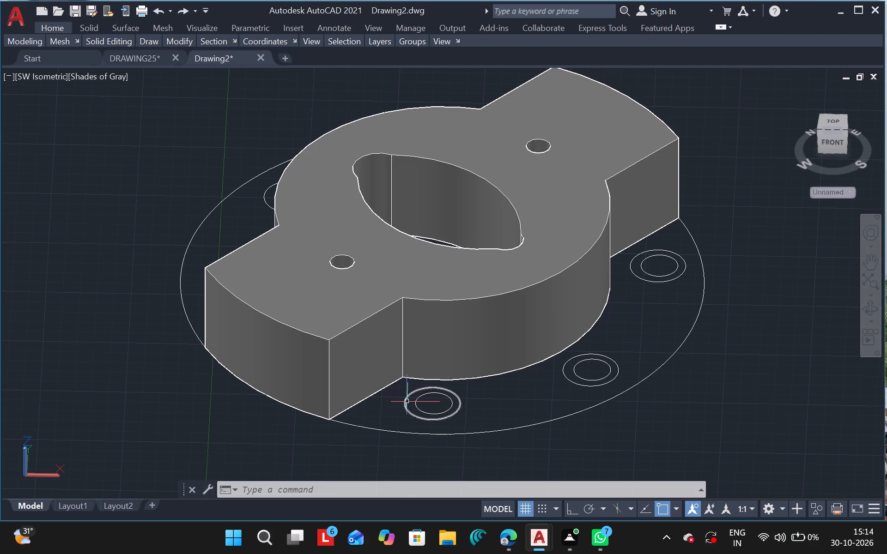
Press-pull the ring between the two concentric circles nearest the body's front corner upward into a hollow cylindrical boss.
type("PR")
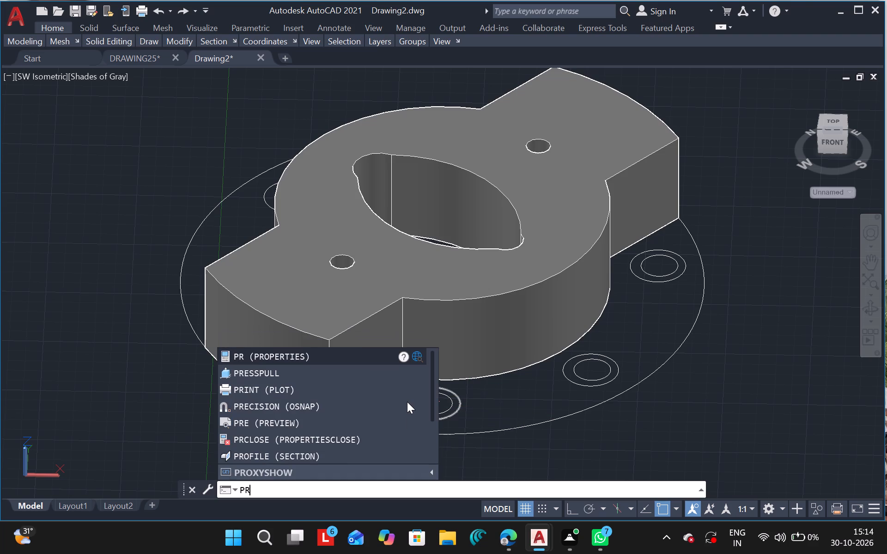
left_click(270, 368)
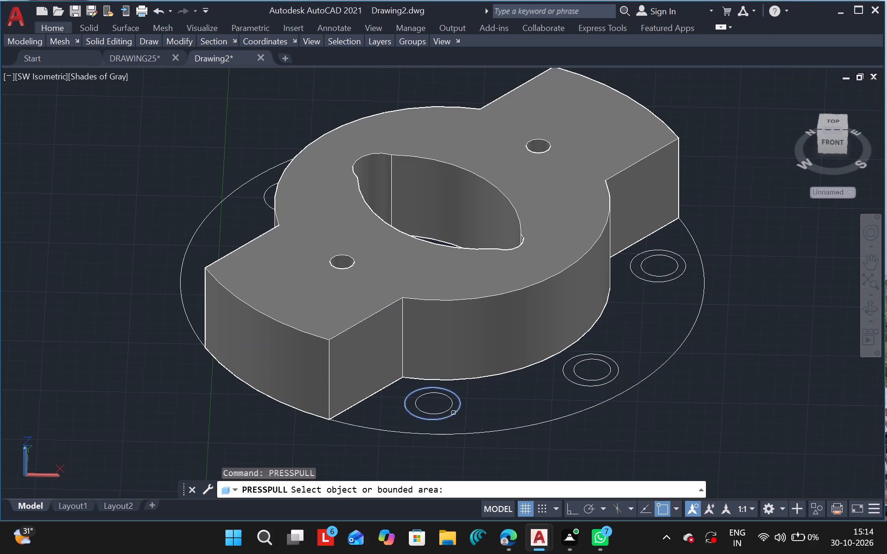
left_click_drag(451, 412, 451, 393)
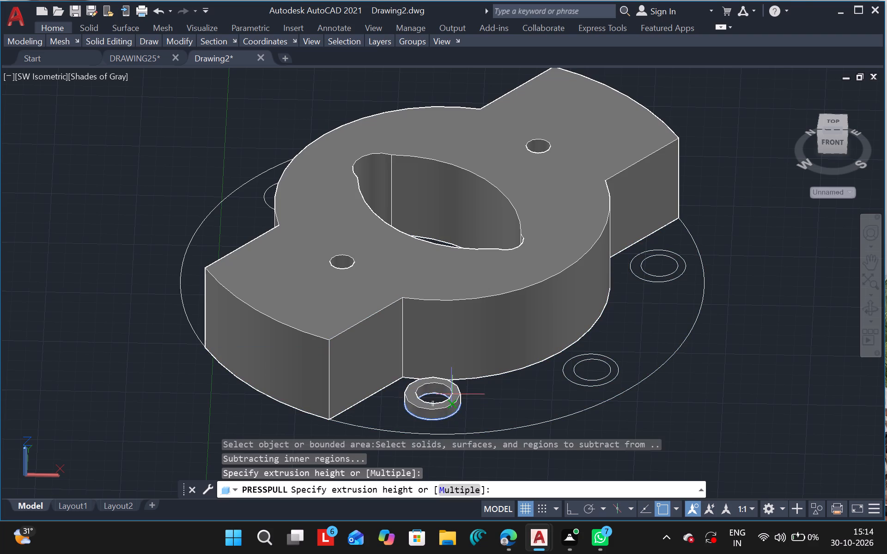
left_click_drag(451, 393, 455, 395)
left_click(455, 395)
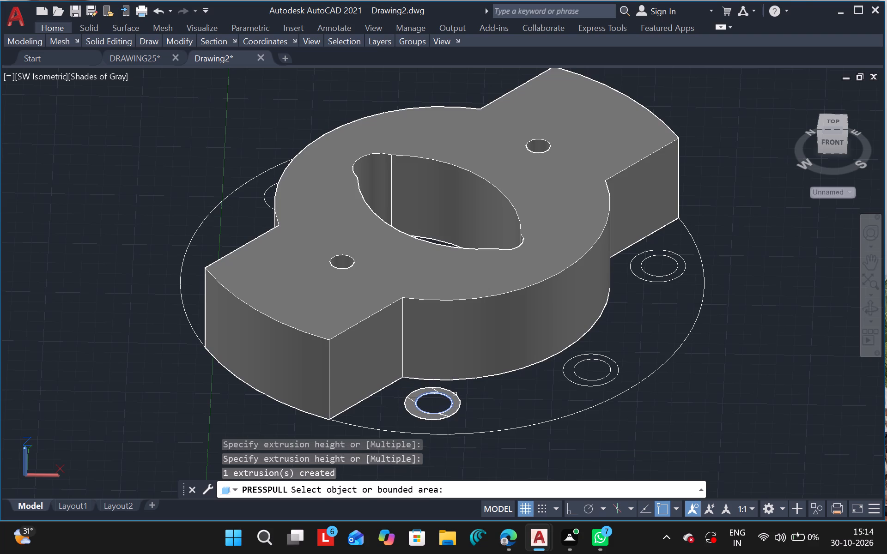
left_click_drag(449, 413, 449, 408)
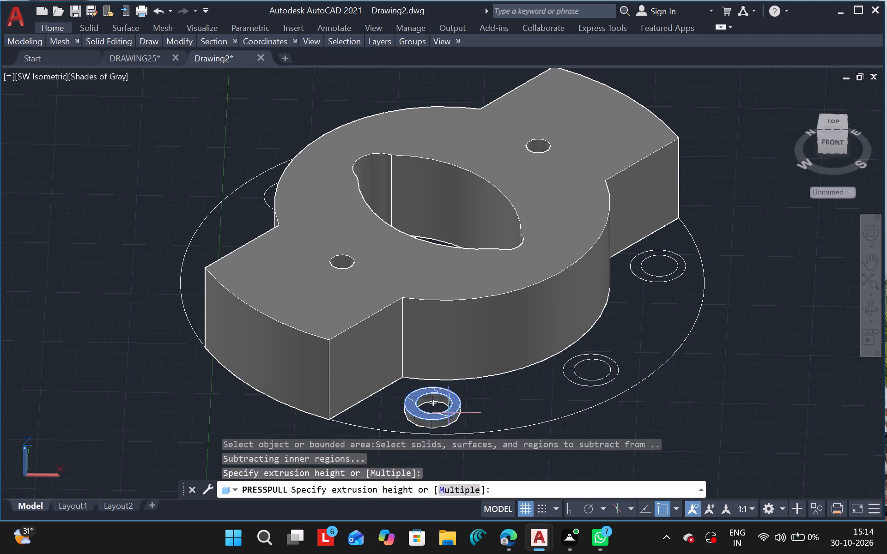
left_click_drag(449, 408, 445, 379)
left_click(445, 379)
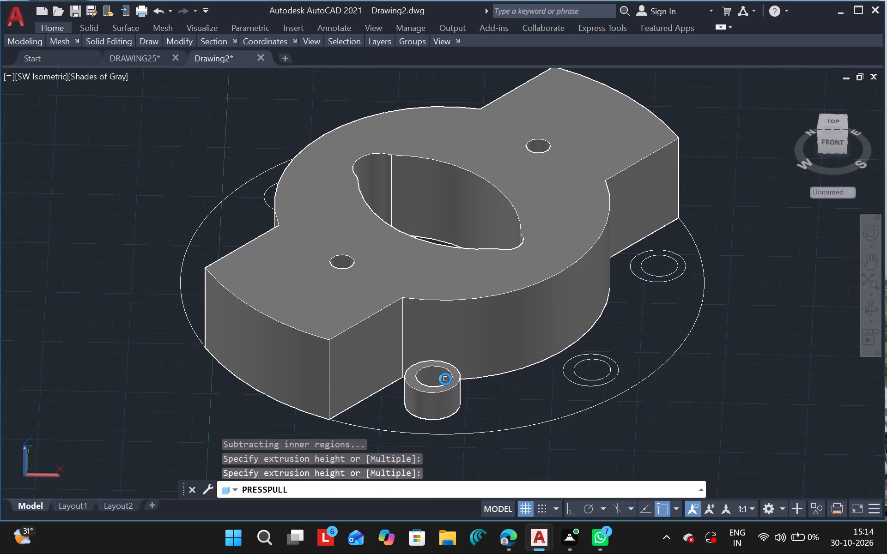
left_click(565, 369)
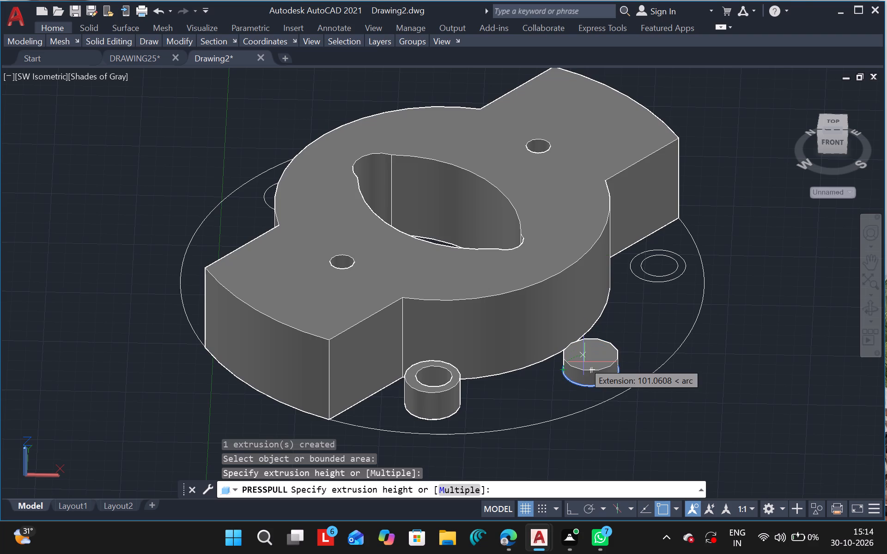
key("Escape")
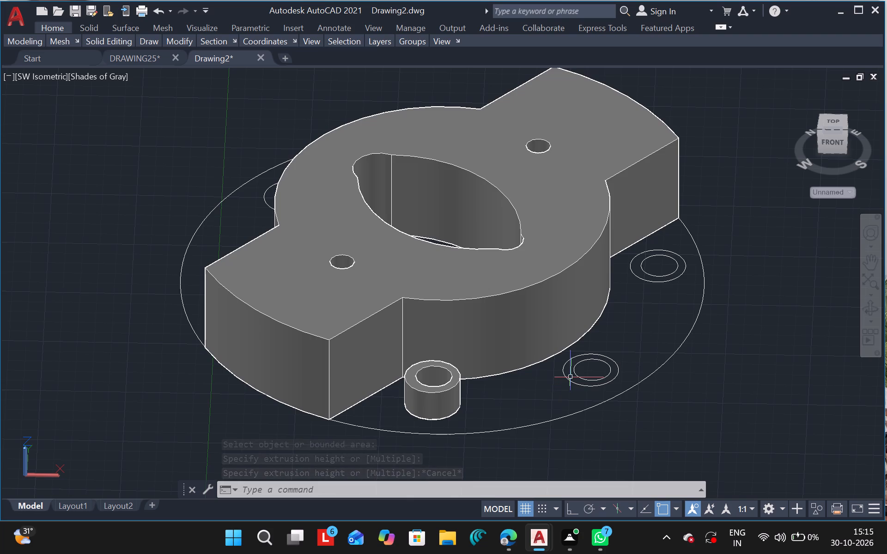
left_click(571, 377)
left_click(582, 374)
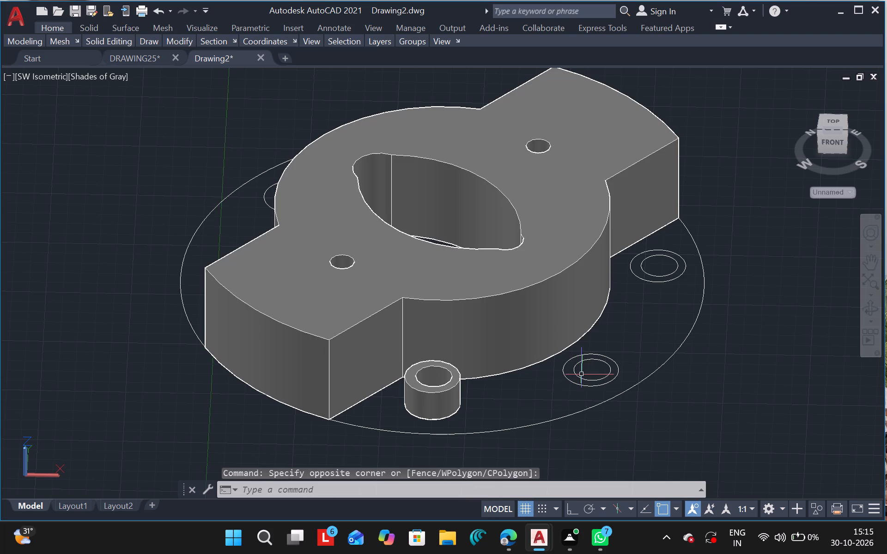
Press-pull the outer circle of the middle concentric pair along the front rim into a very thin disc.
type("PR")
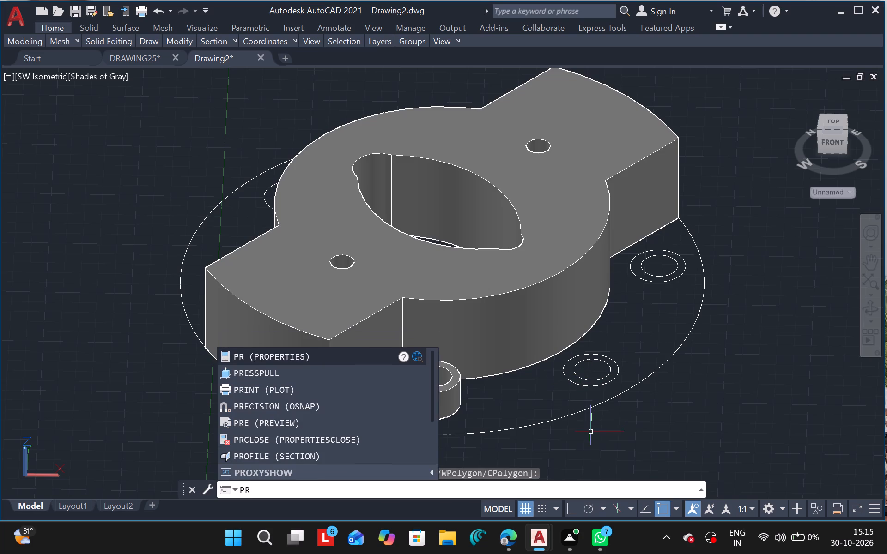
left_click(304, 375)
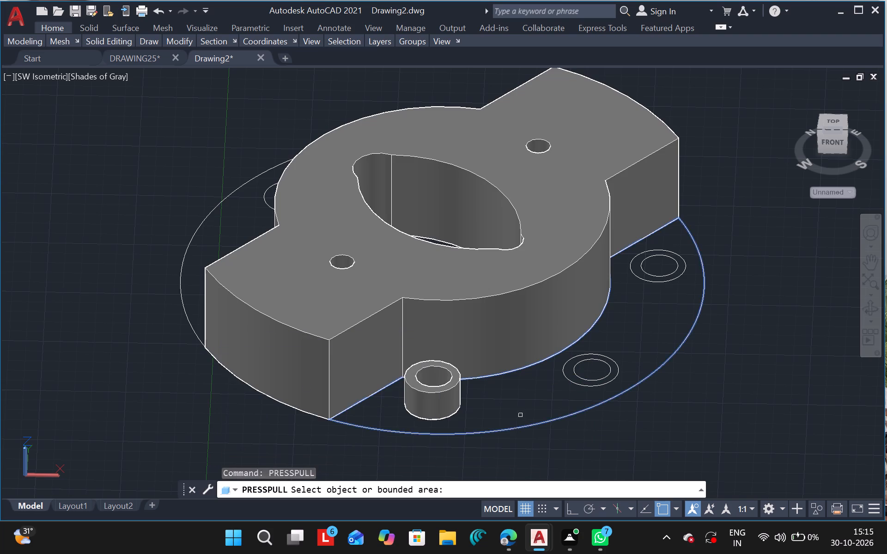
left_click(571, 379)
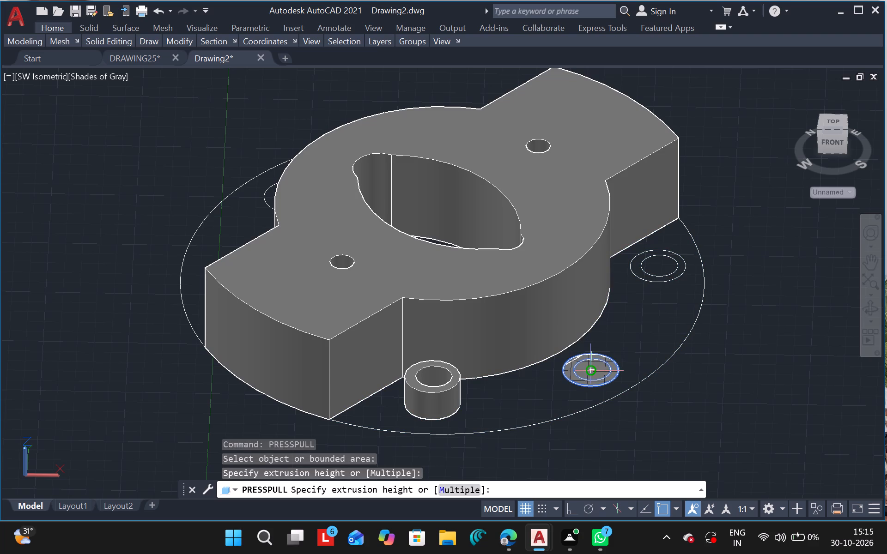
left_click(594, 352)
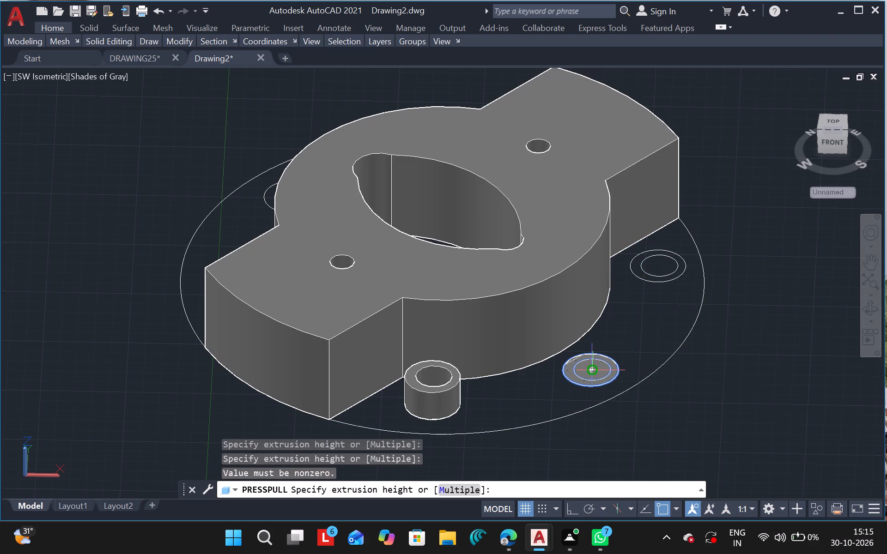
left_click(594, 368)
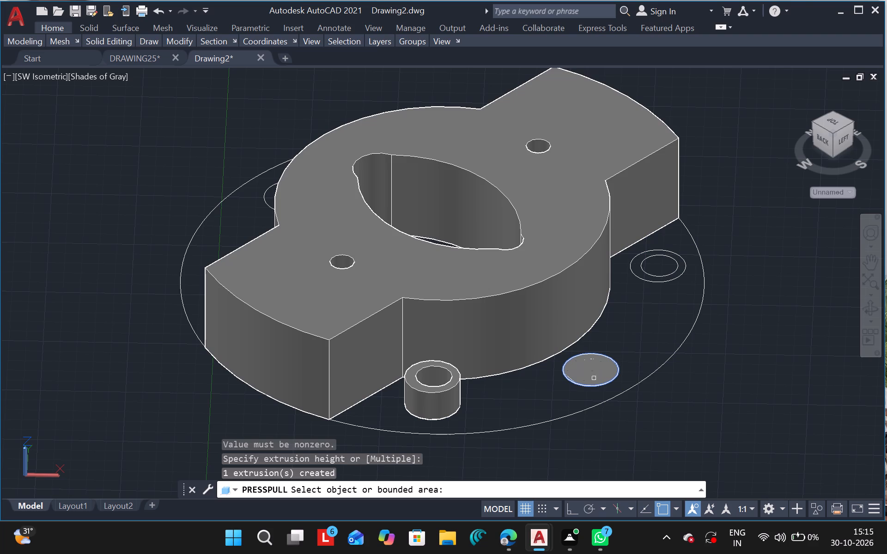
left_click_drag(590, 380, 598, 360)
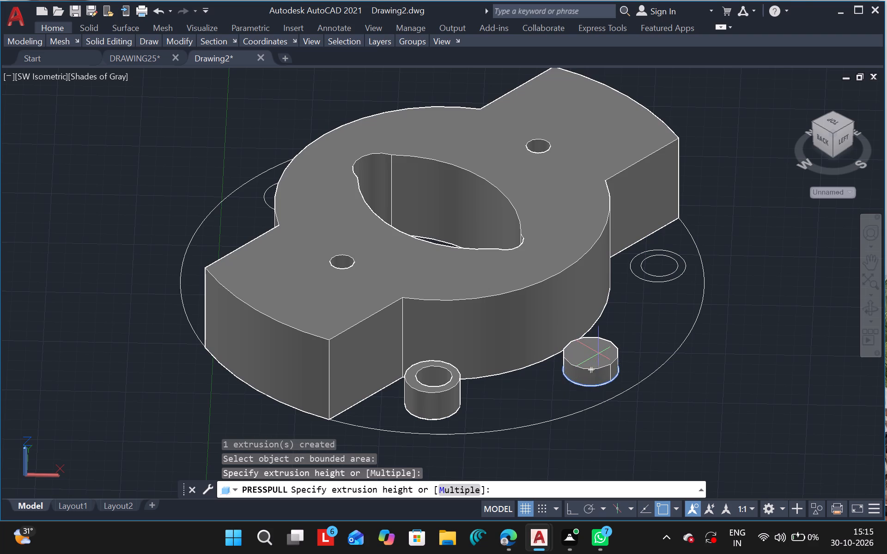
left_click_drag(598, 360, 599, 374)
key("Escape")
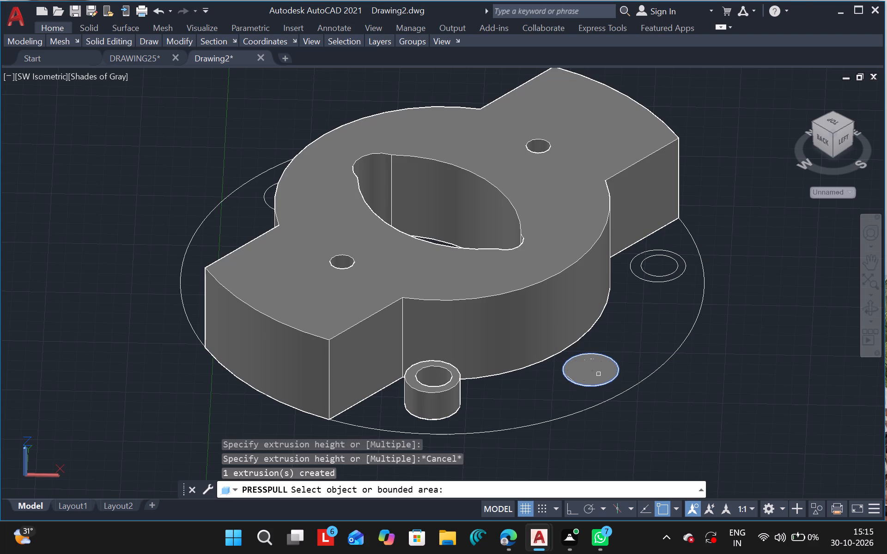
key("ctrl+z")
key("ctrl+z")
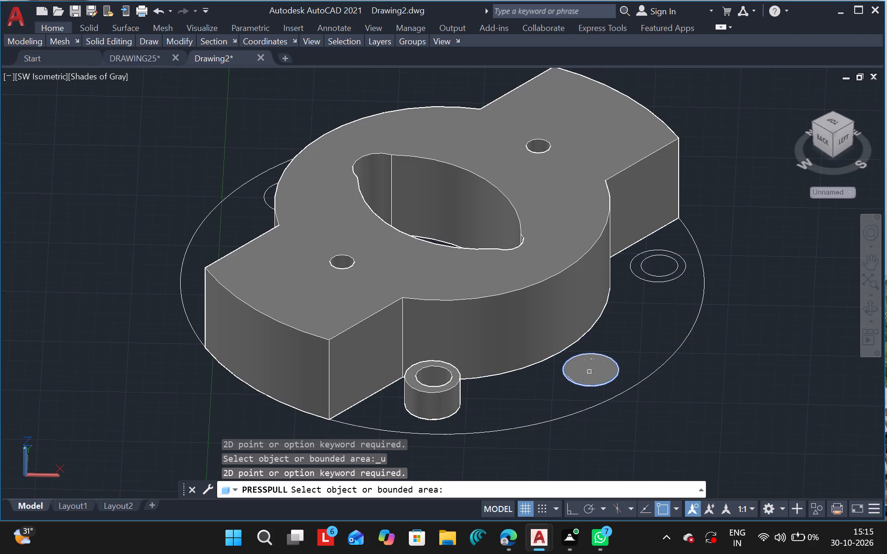
Press-pull the middle pair's inner circle and its surrounding ring upward to form a boss about level with the inner cylinder.
left_click_drag(611, 372, 614, 344)
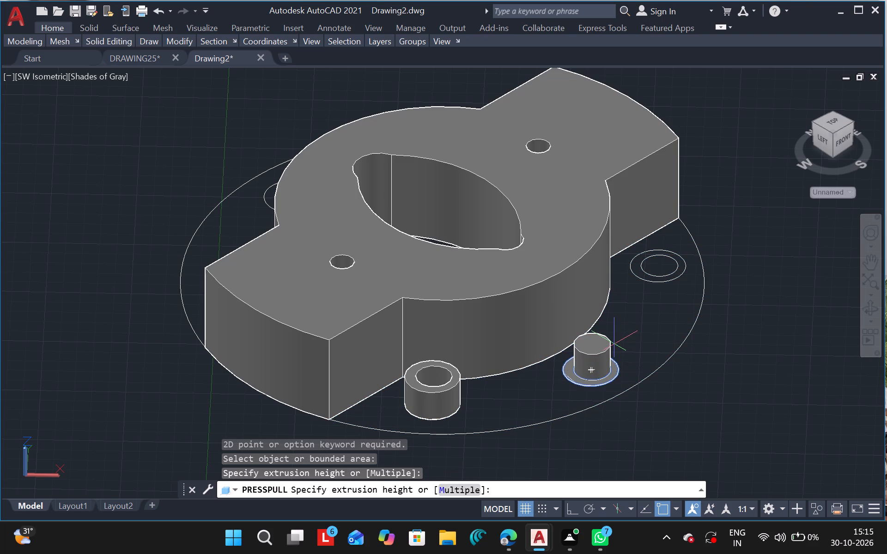
left_click_drag(614, 344, 610, 346)
left_click(610, 346)
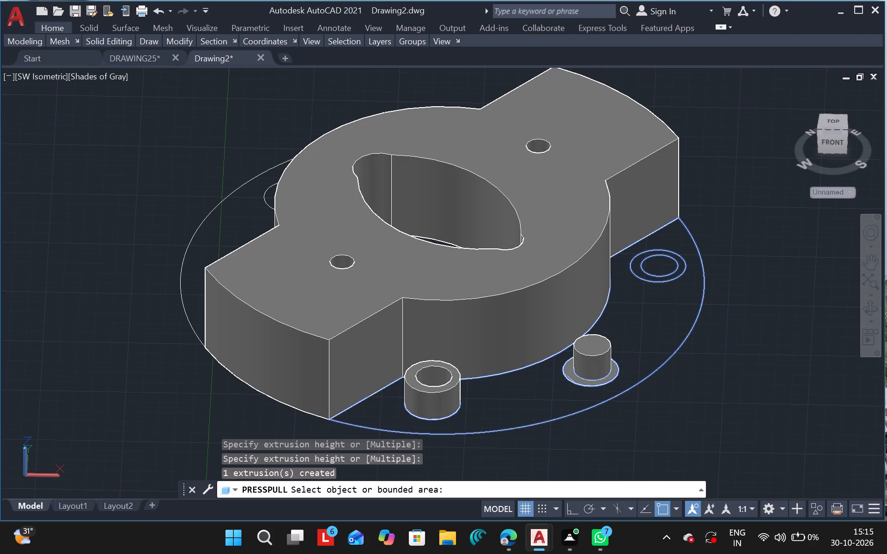
left_click(578, 385)
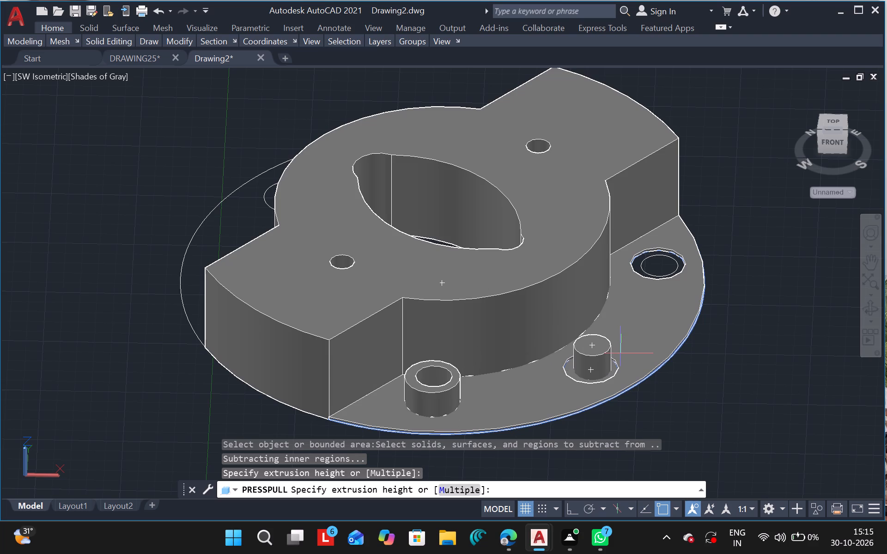
key("Escape")
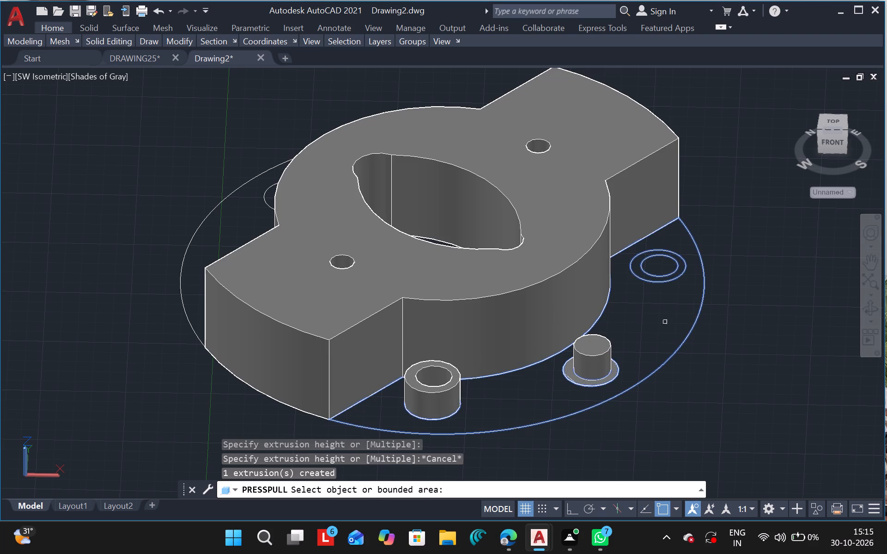
left_click_drag(601, 384, 608, 352)
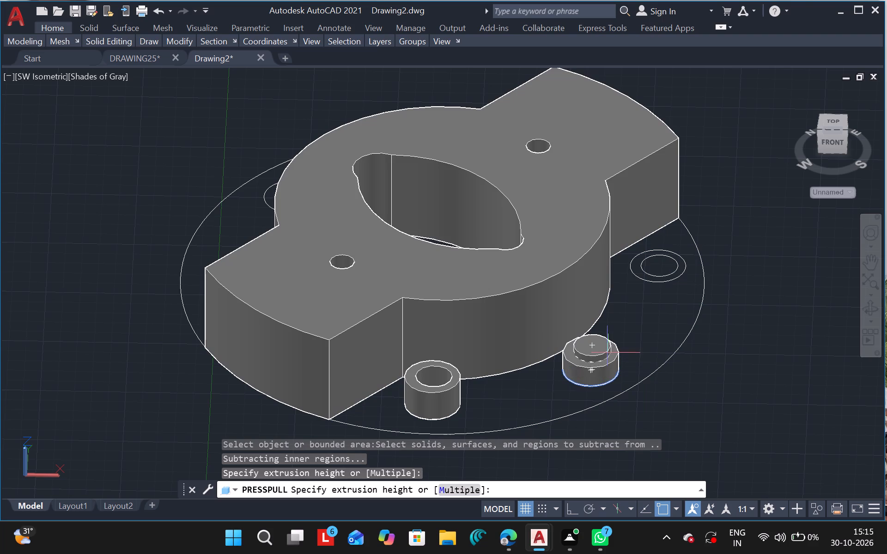
left_click_drag(608, 352, 605, 339)
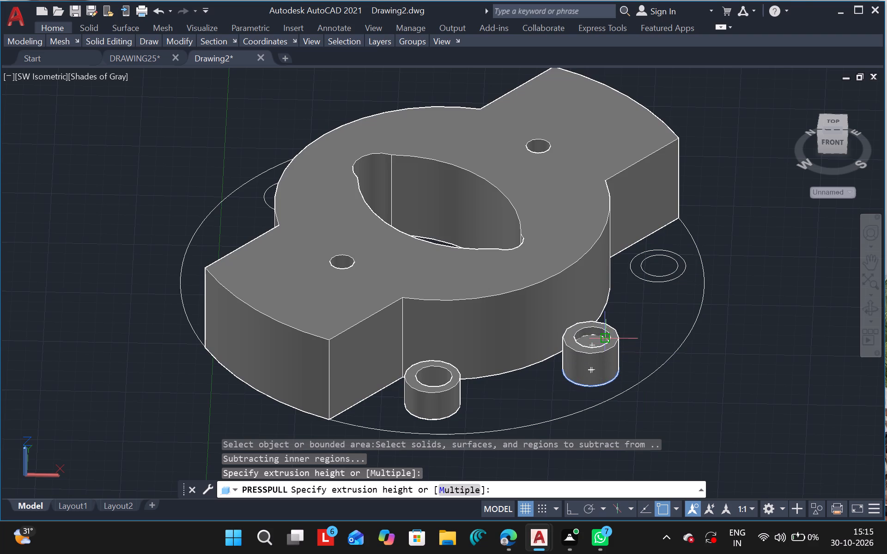
left_click_drag(605, 339, 606, 339)
left_click(606, 339)
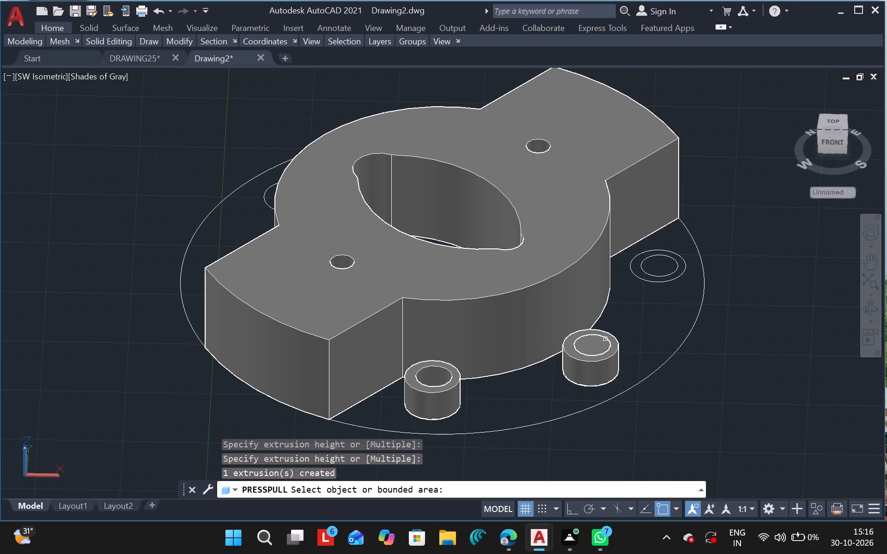
Press-pull the third circle pair beside the body's far arm, making the outer circle a thin disc and the inner circle a pin.
left_click_drag(656, 281, 663, 285)
left_click(663, 285)
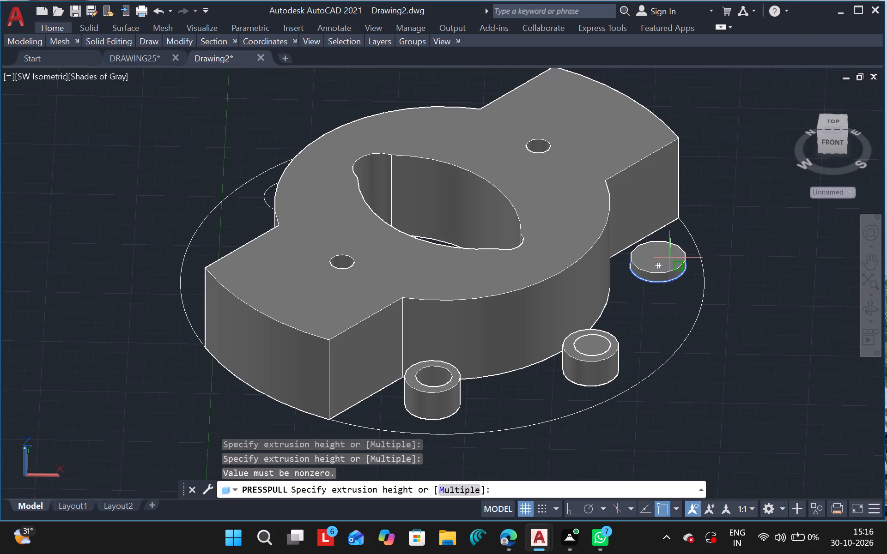
left_click(670, 258)
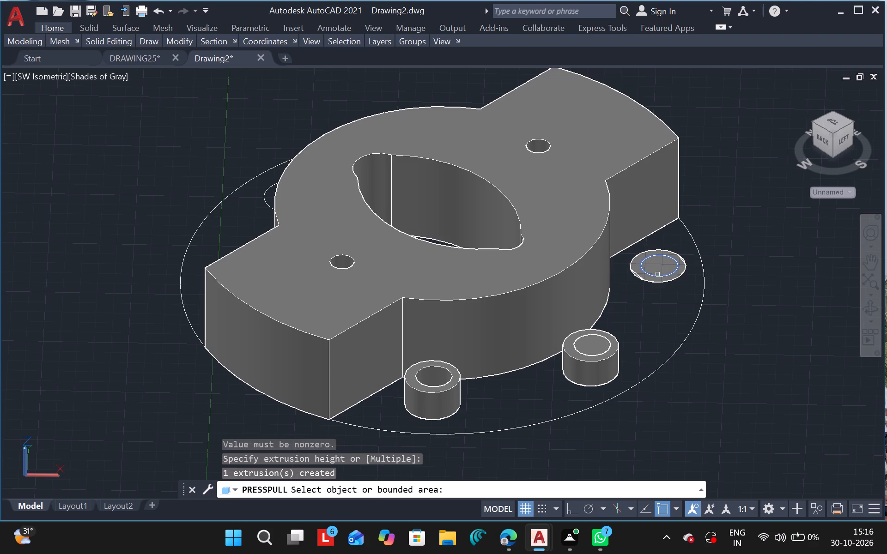
left_click_drag(657, 275, 666, 238)
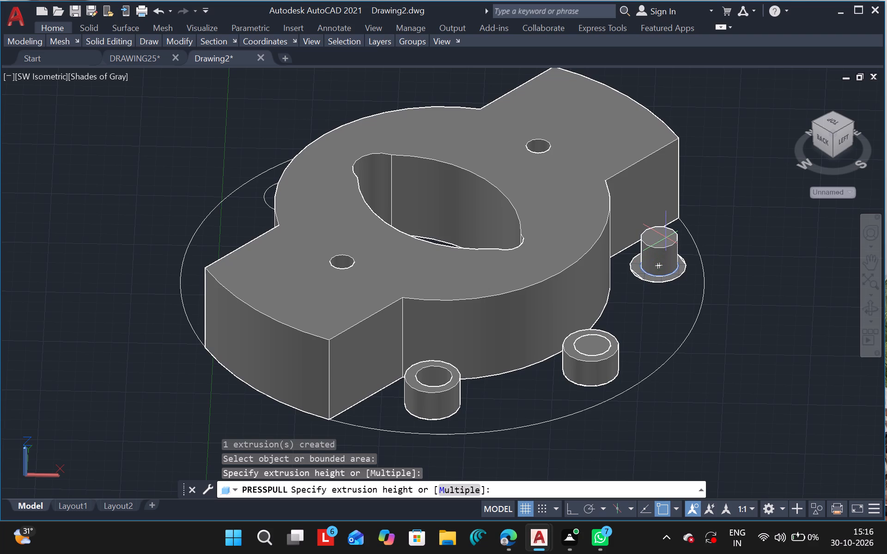
left_click(666, 238)
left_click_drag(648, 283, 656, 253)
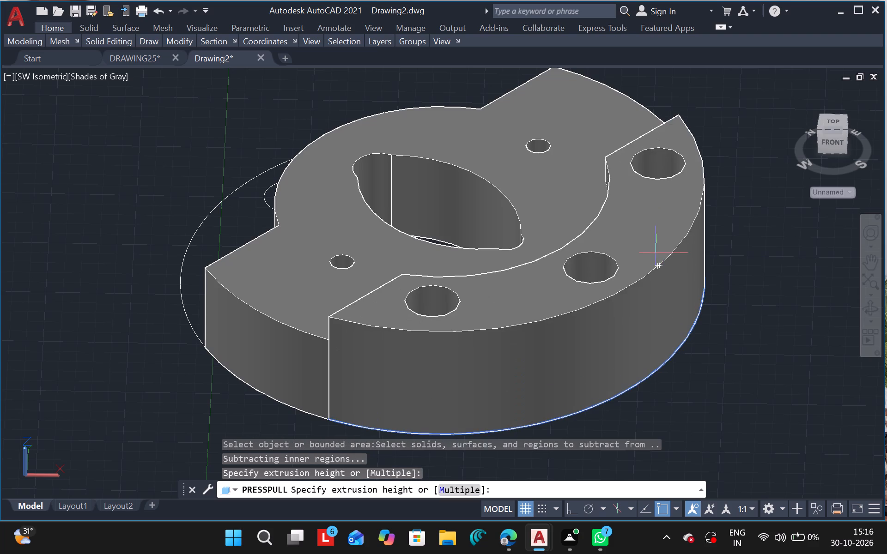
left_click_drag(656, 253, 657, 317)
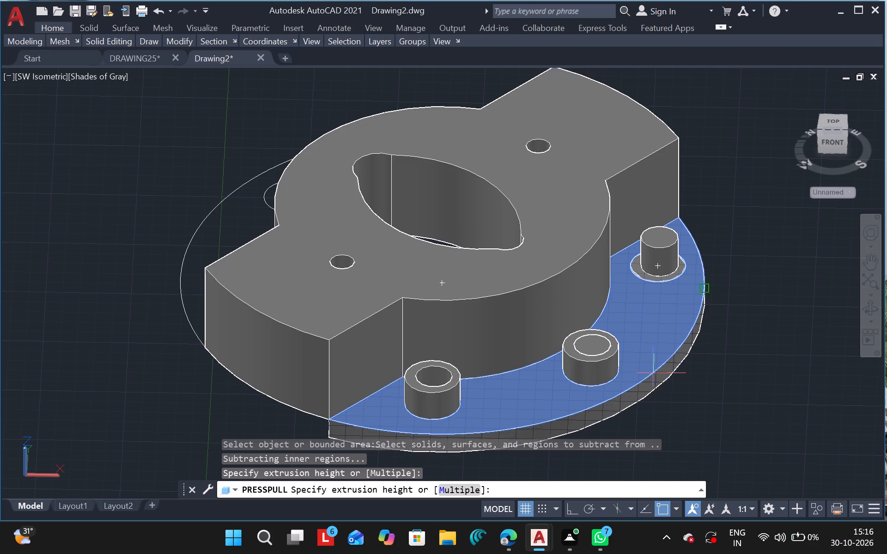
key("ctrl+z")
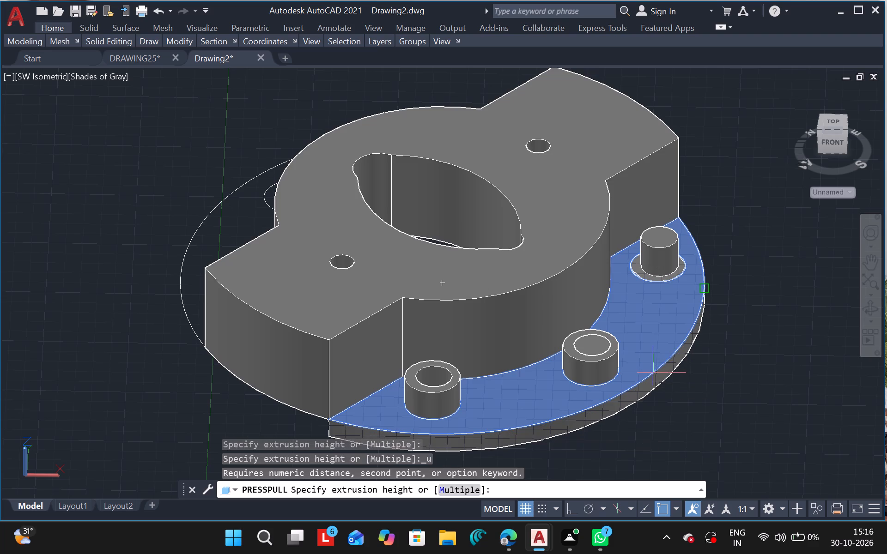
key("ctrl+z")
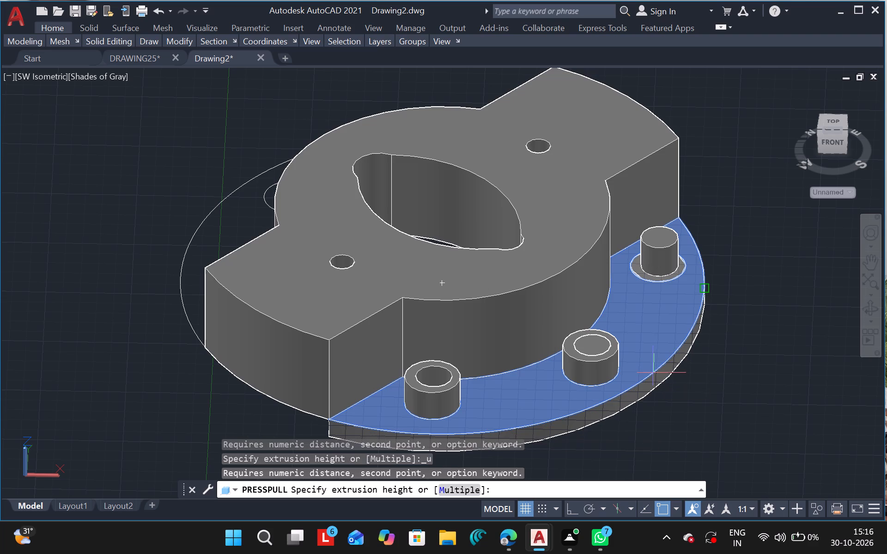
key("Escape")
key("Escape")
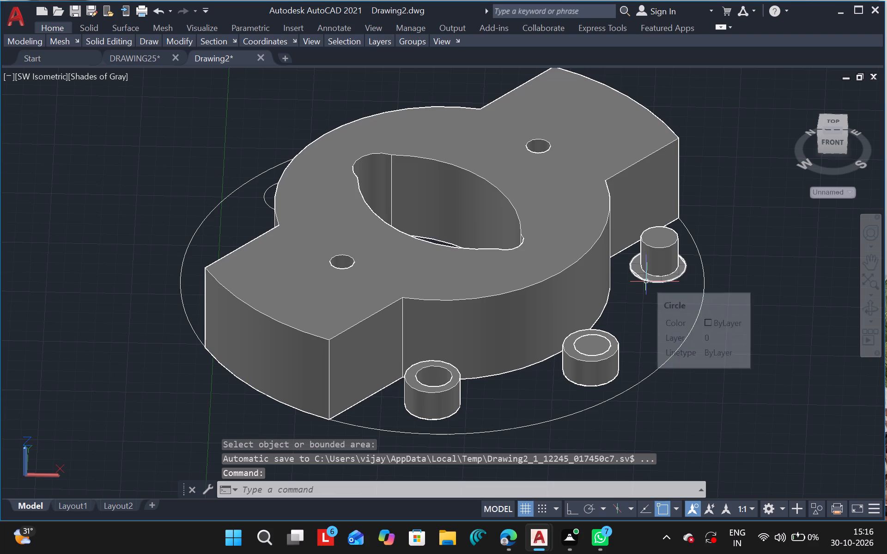
Press-pull the ring around the third pair's pin upward to form a boss about level with the pin.
type("PR")
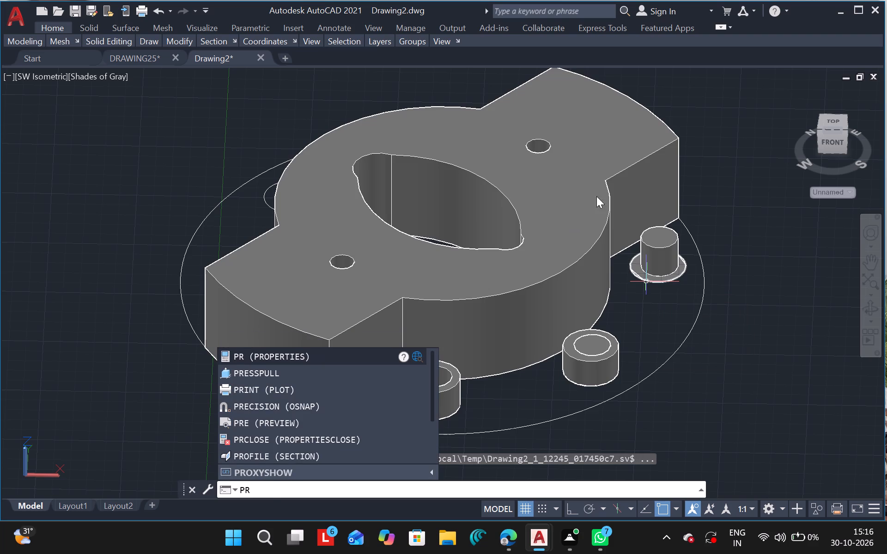
left_click(348, 368)
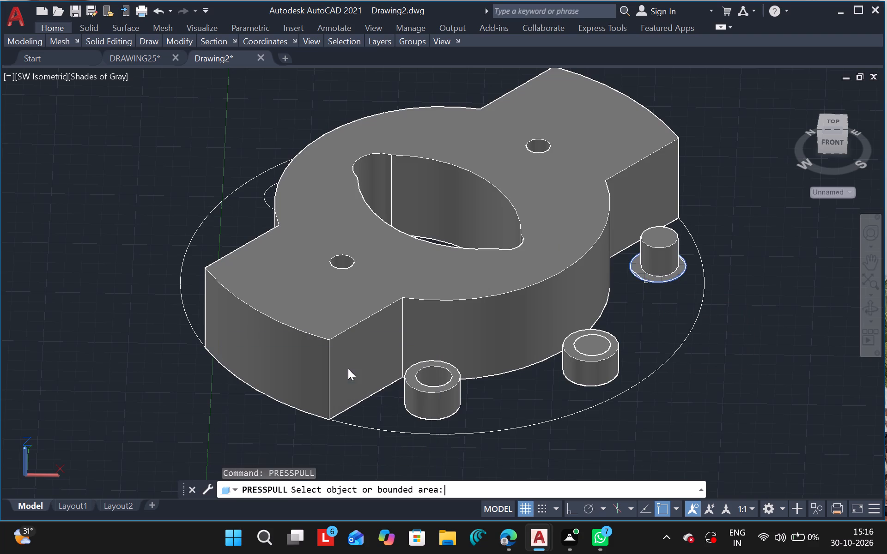
left_click_drag(640, 275, 648, 227)
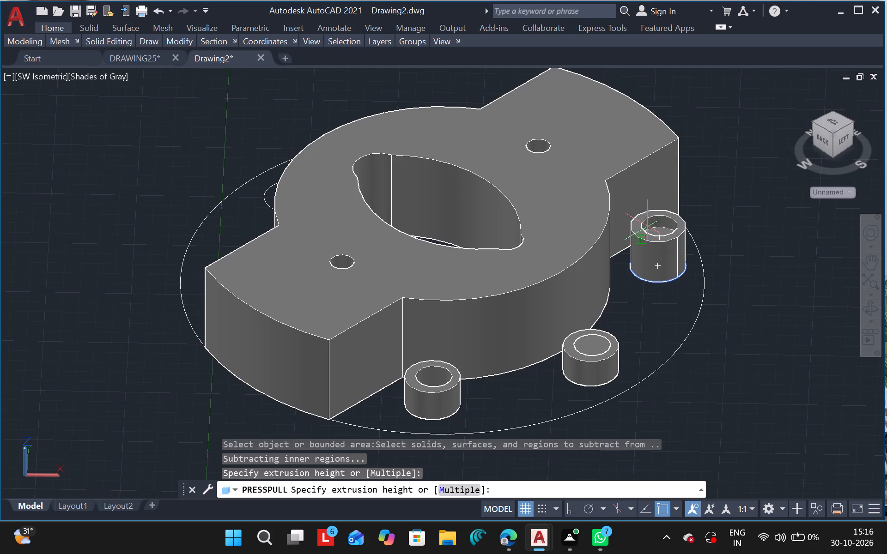
left_click_drag(648, 227, 648, 236)
left_click(648, 236)
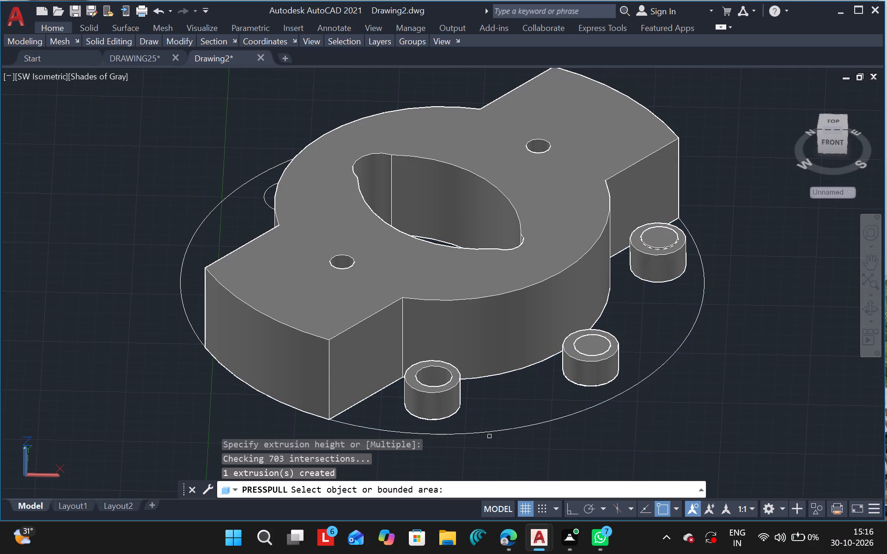
Press-pull the area between the large outer circle and the body's front side upward into a flange slightly higher than the three bosses.
left_click_drag(501, 428, 528, 329)
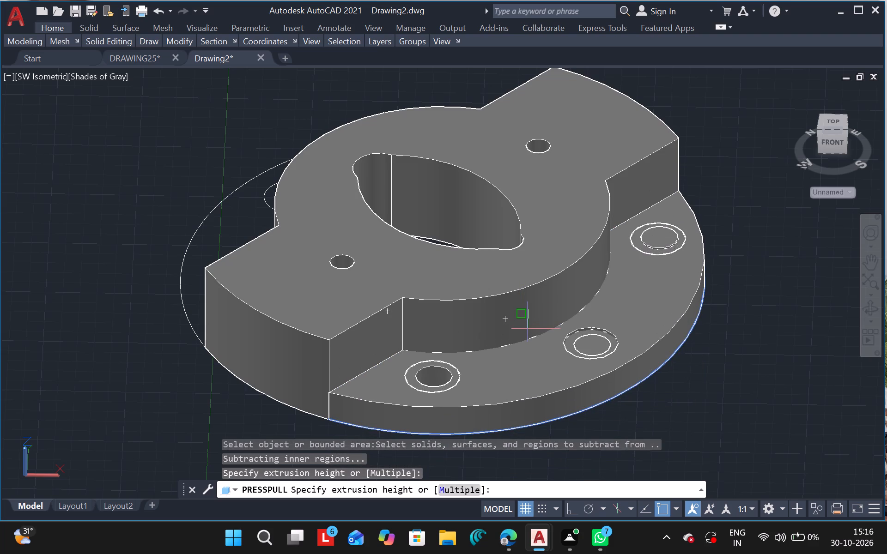
left_click_drag(528, 329, 525, 324)
left_click(525, 324)
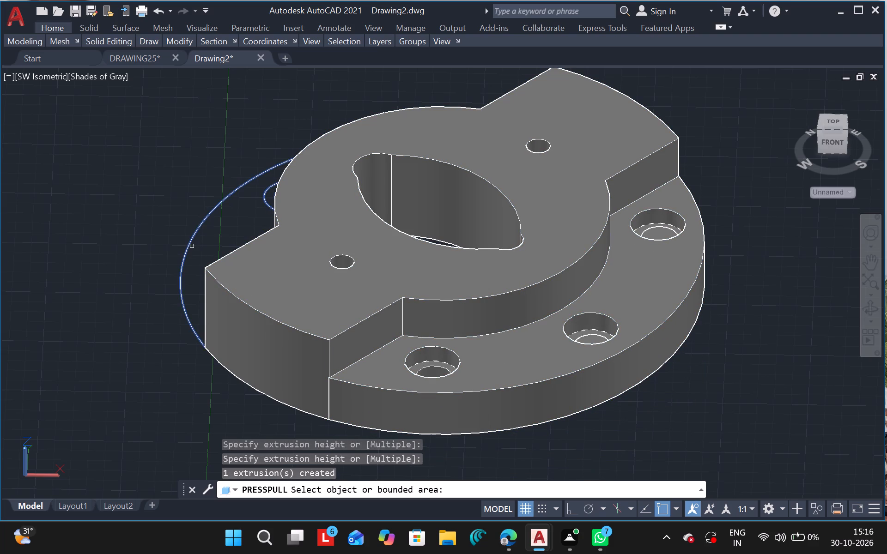
key("Escape")
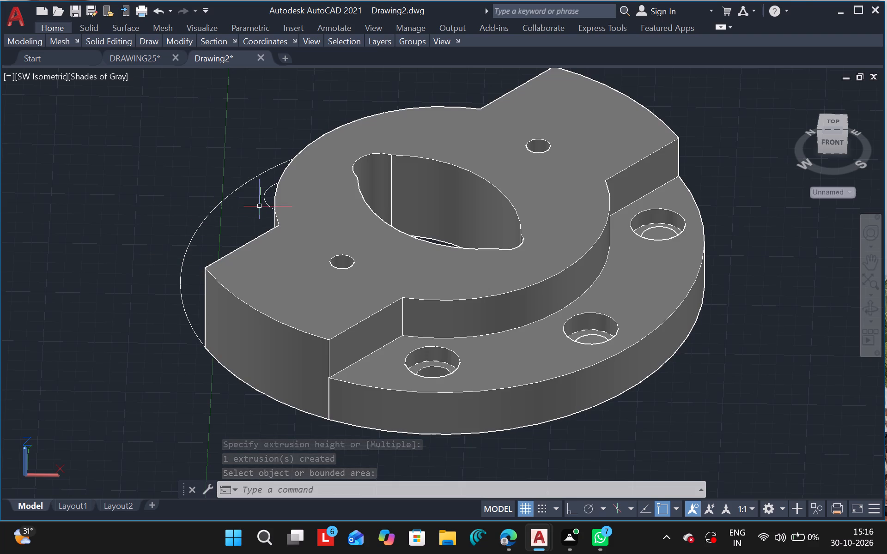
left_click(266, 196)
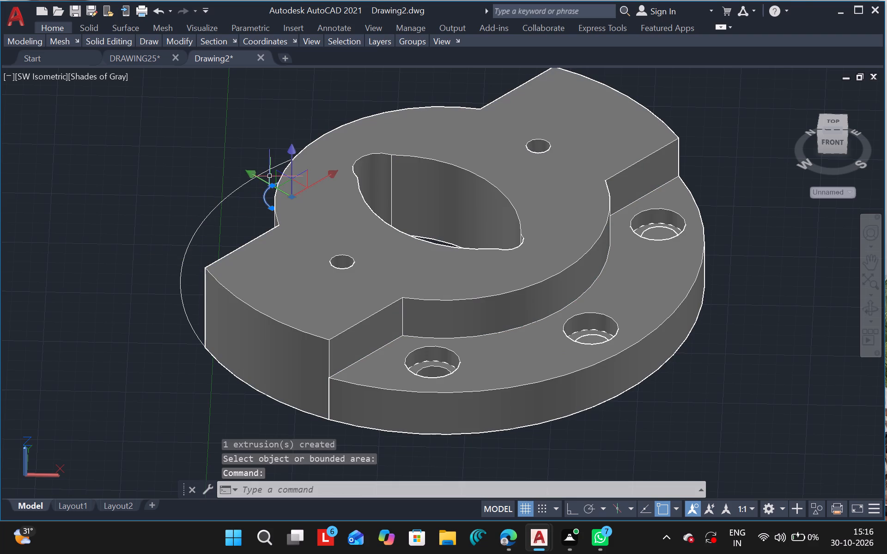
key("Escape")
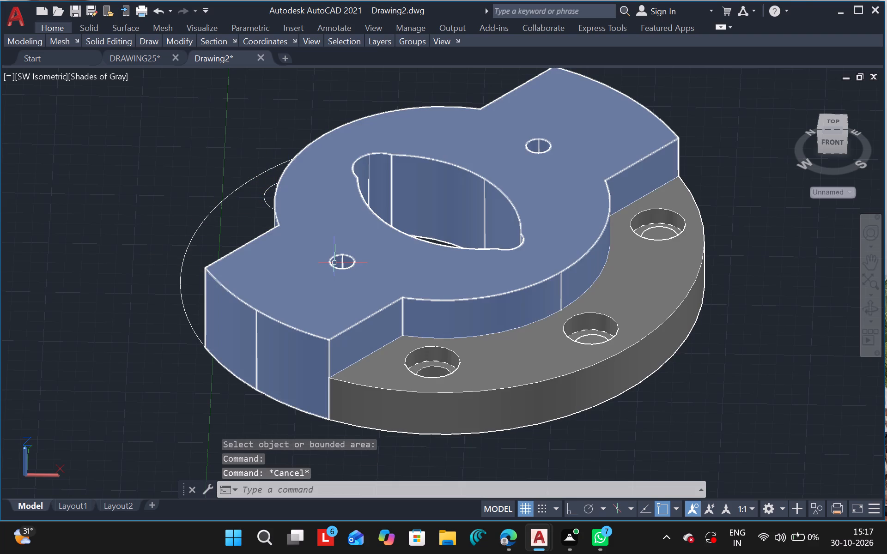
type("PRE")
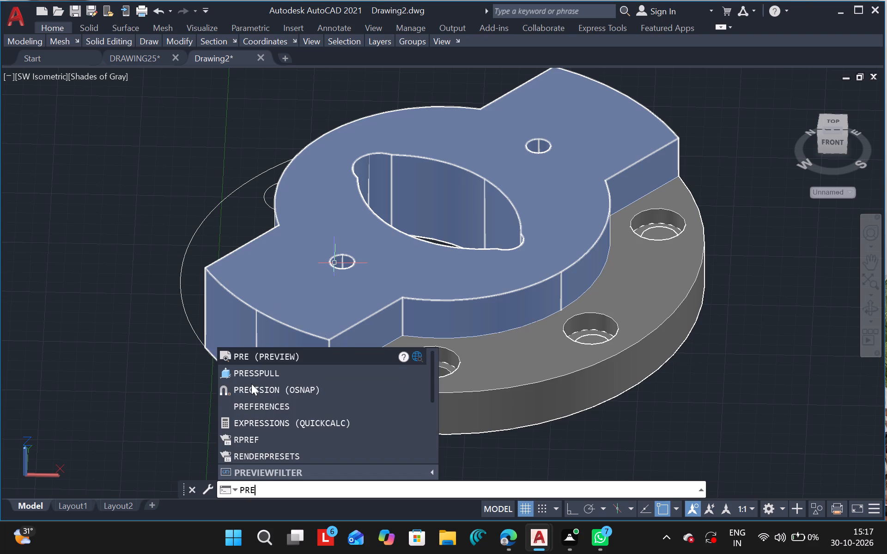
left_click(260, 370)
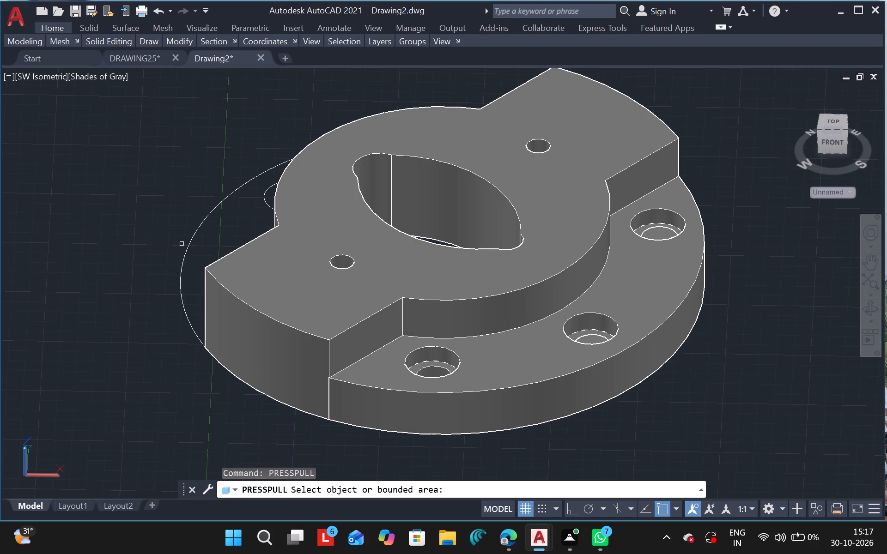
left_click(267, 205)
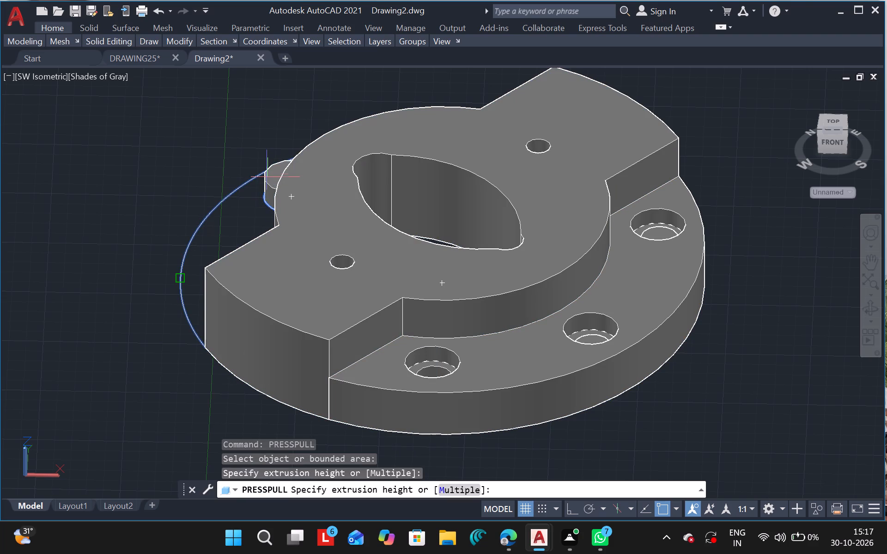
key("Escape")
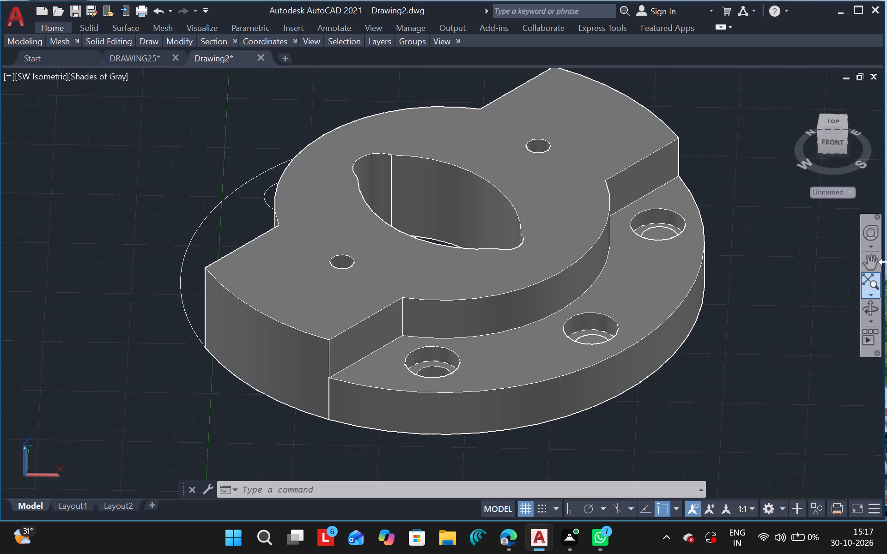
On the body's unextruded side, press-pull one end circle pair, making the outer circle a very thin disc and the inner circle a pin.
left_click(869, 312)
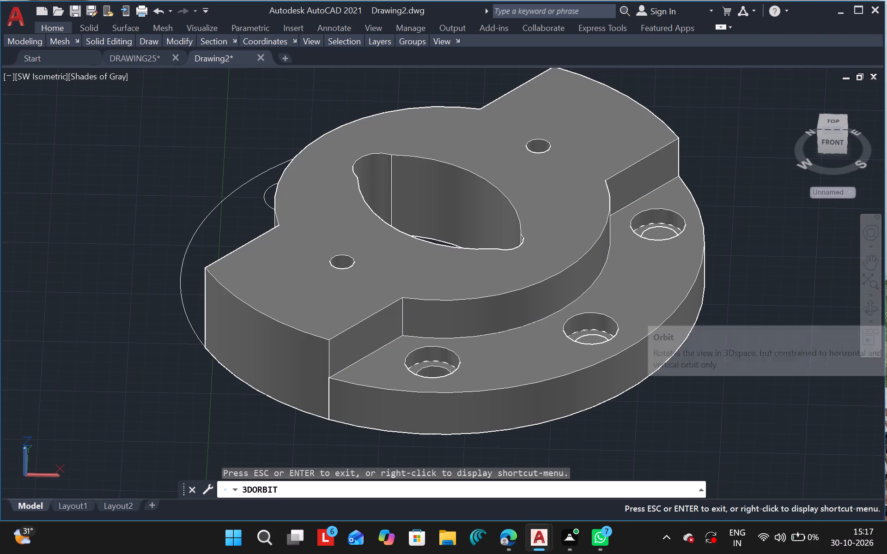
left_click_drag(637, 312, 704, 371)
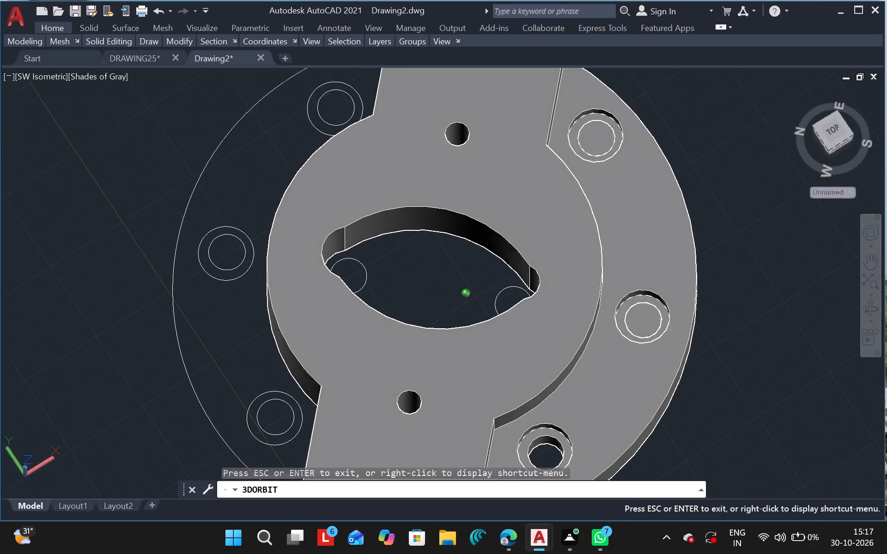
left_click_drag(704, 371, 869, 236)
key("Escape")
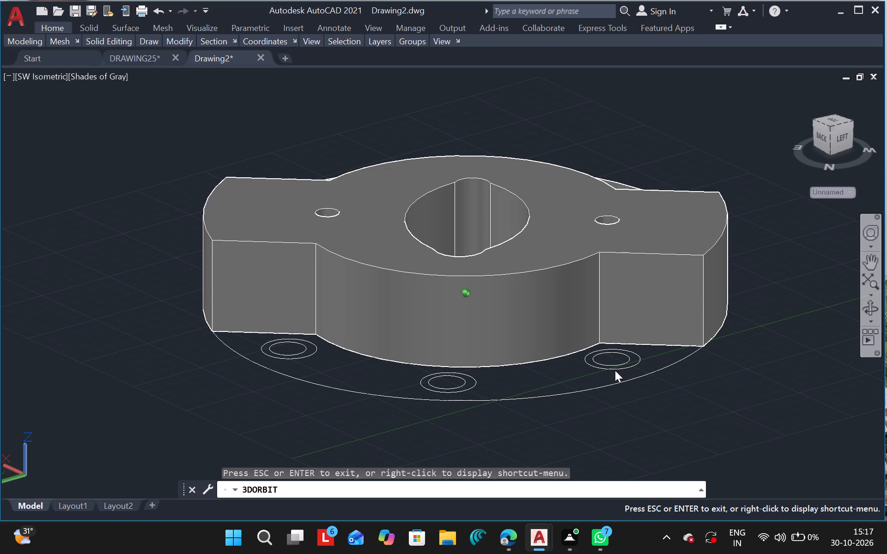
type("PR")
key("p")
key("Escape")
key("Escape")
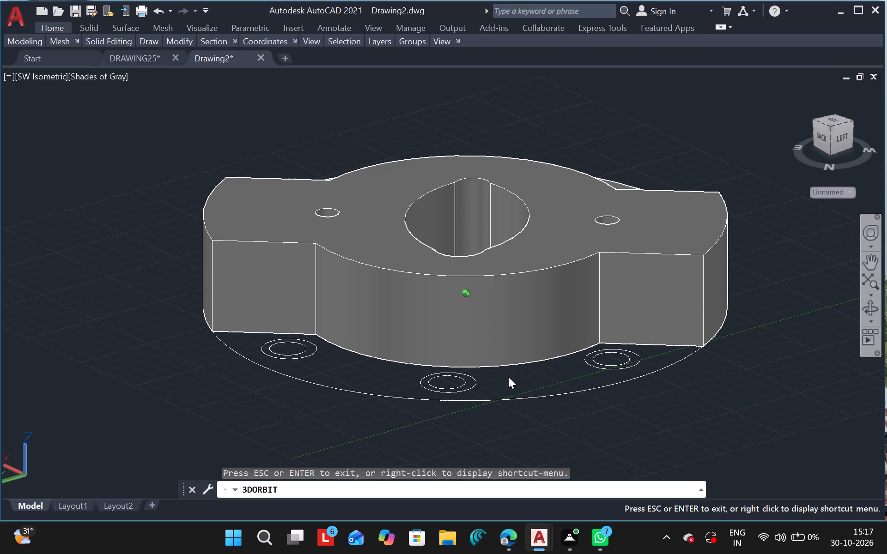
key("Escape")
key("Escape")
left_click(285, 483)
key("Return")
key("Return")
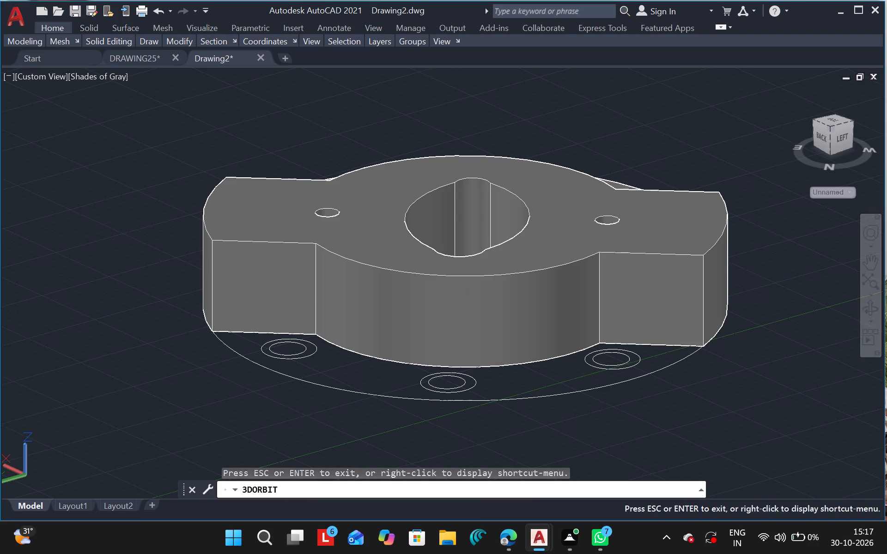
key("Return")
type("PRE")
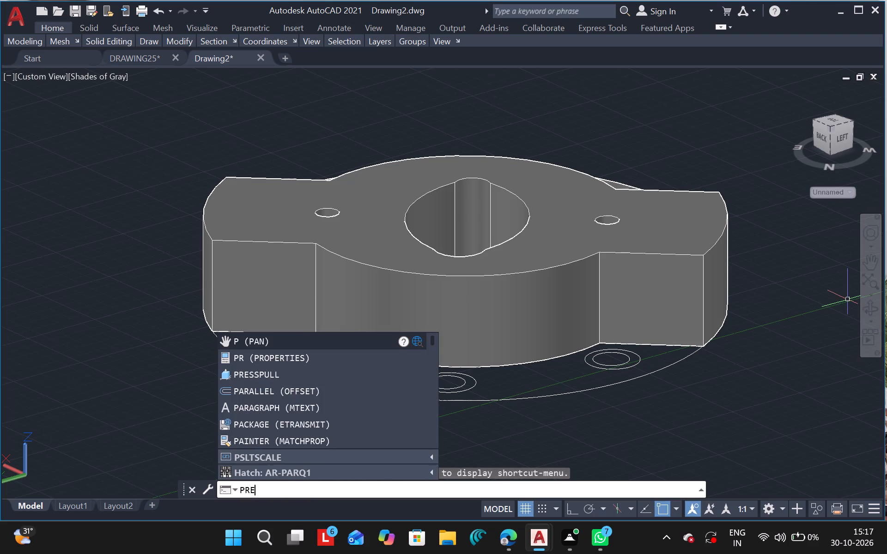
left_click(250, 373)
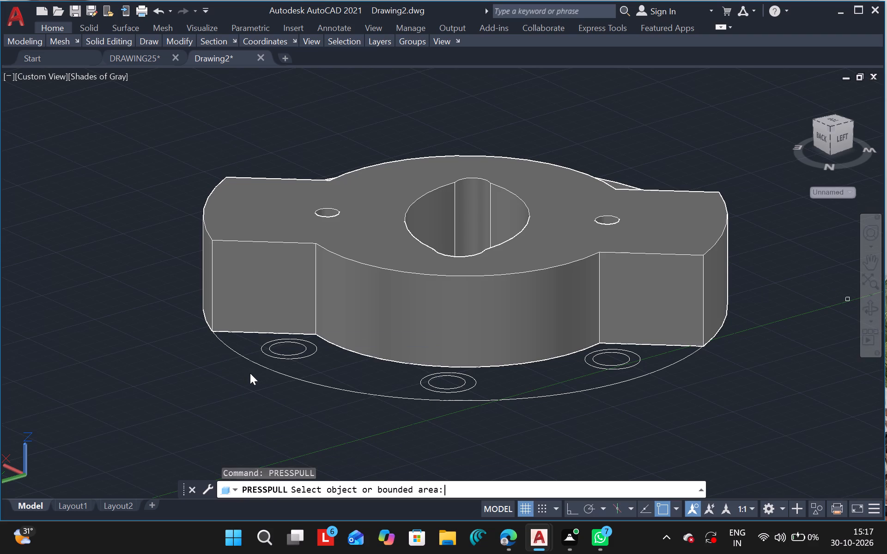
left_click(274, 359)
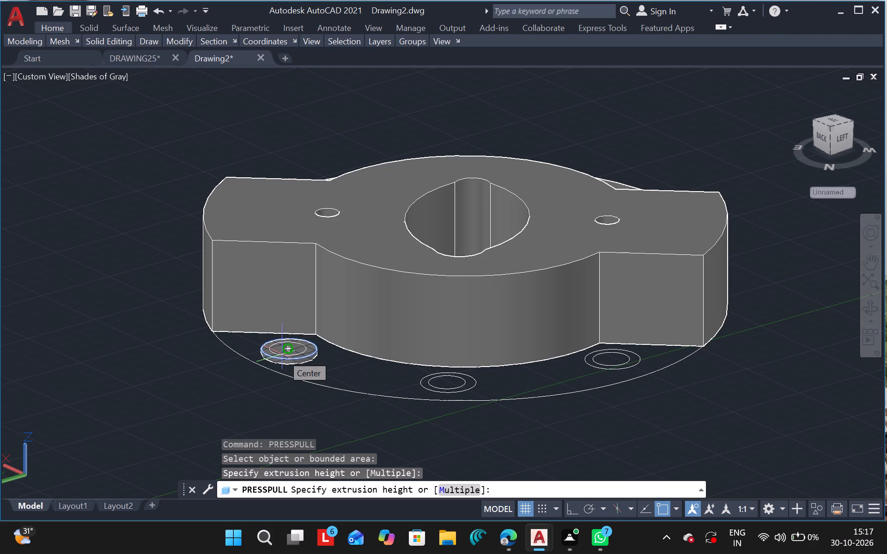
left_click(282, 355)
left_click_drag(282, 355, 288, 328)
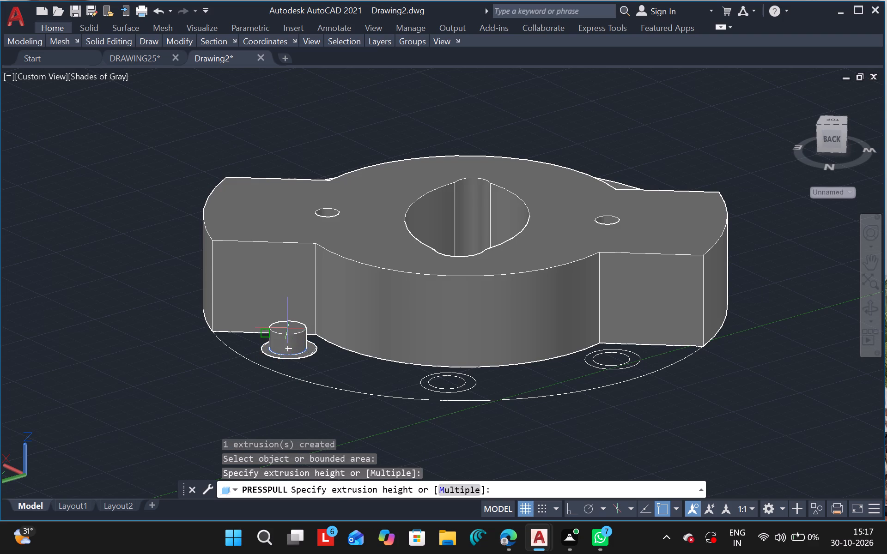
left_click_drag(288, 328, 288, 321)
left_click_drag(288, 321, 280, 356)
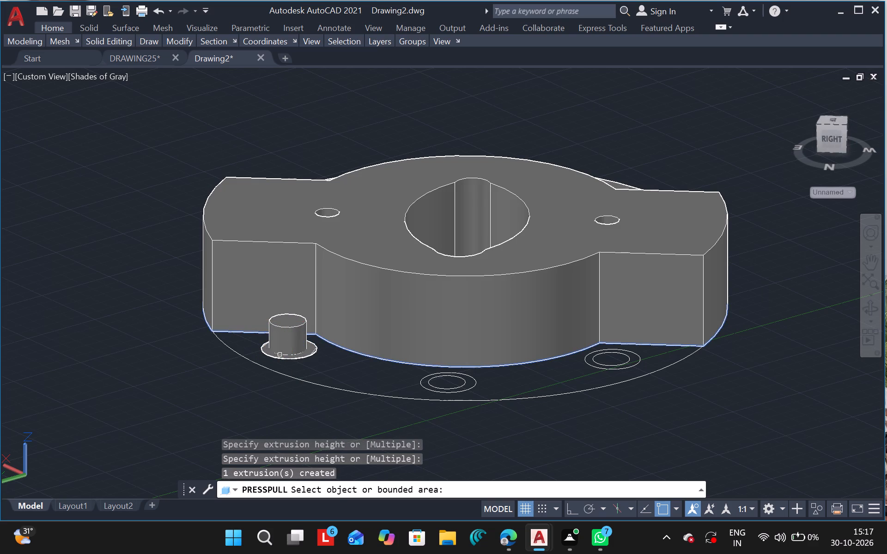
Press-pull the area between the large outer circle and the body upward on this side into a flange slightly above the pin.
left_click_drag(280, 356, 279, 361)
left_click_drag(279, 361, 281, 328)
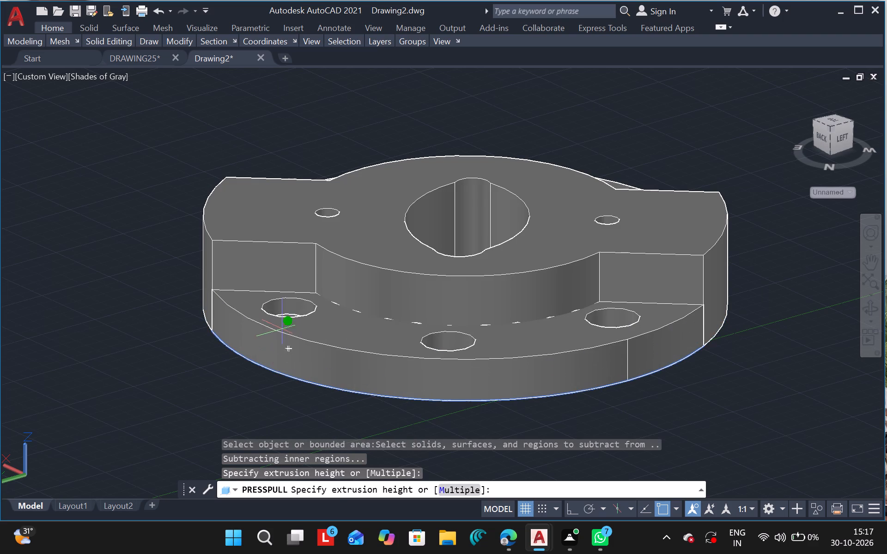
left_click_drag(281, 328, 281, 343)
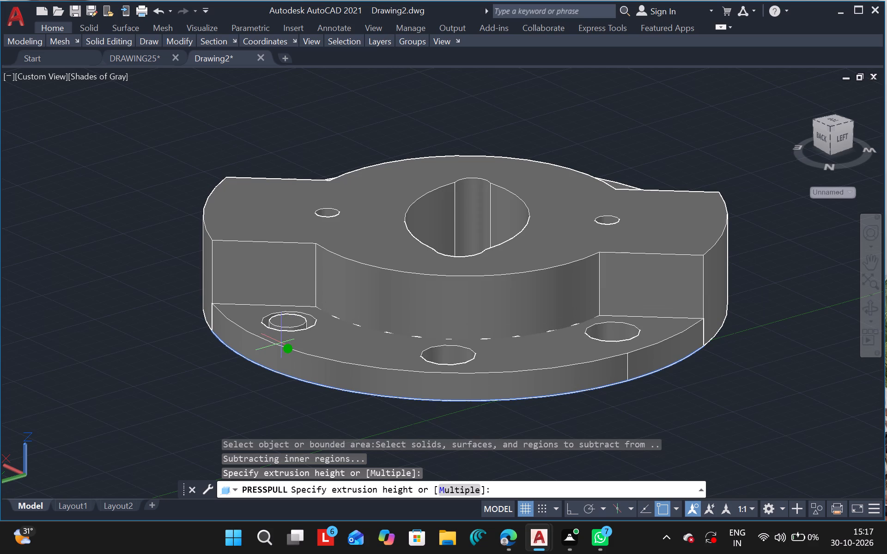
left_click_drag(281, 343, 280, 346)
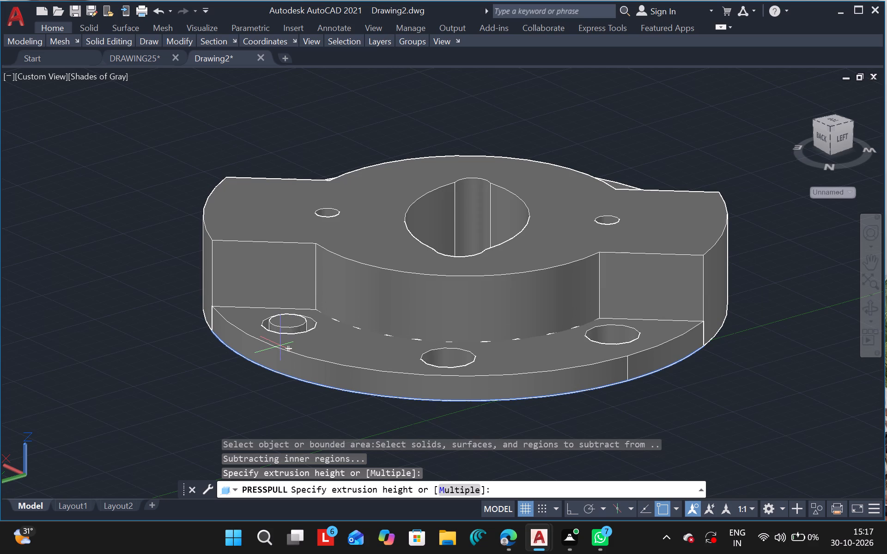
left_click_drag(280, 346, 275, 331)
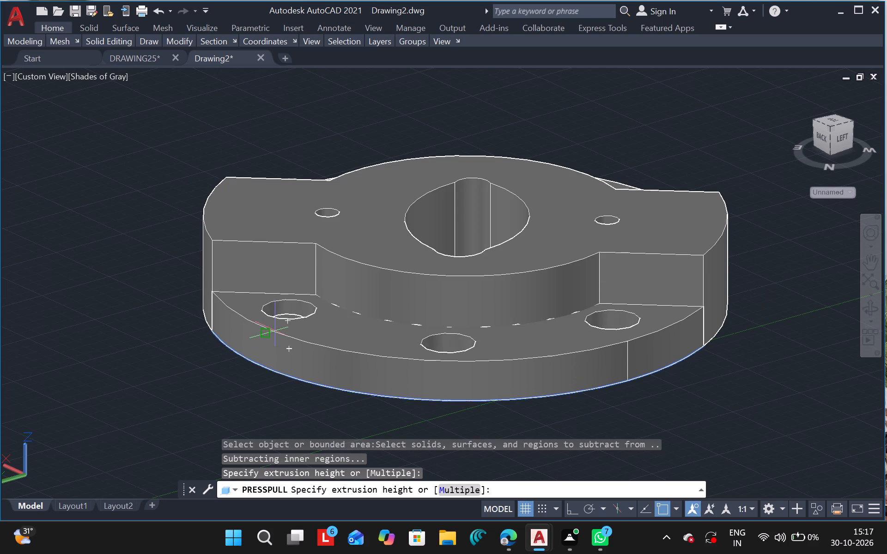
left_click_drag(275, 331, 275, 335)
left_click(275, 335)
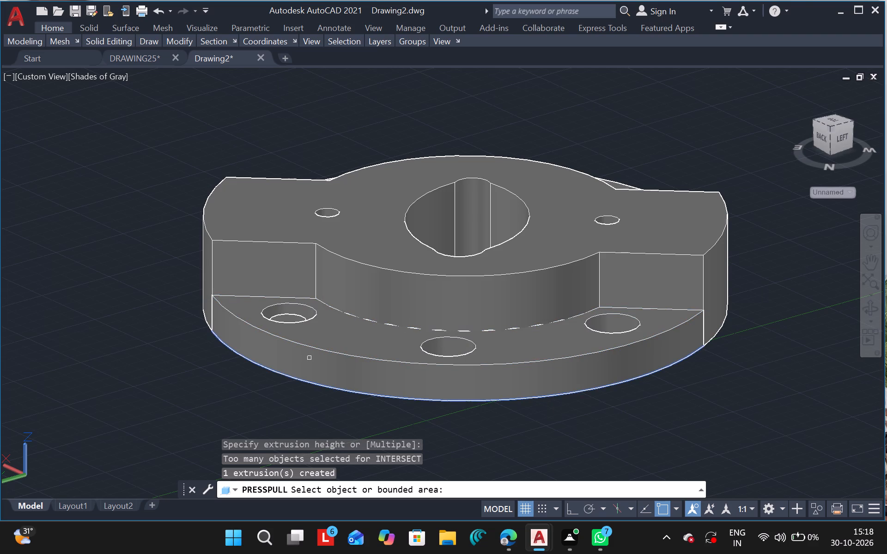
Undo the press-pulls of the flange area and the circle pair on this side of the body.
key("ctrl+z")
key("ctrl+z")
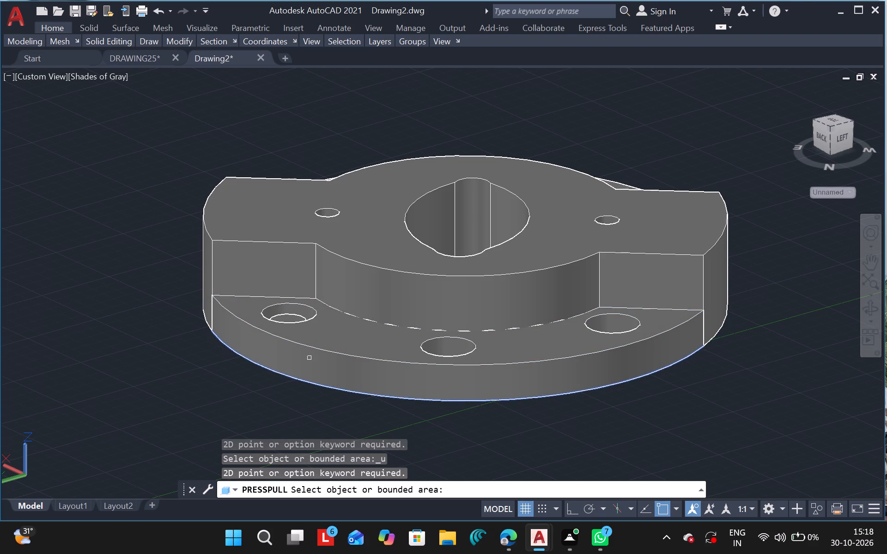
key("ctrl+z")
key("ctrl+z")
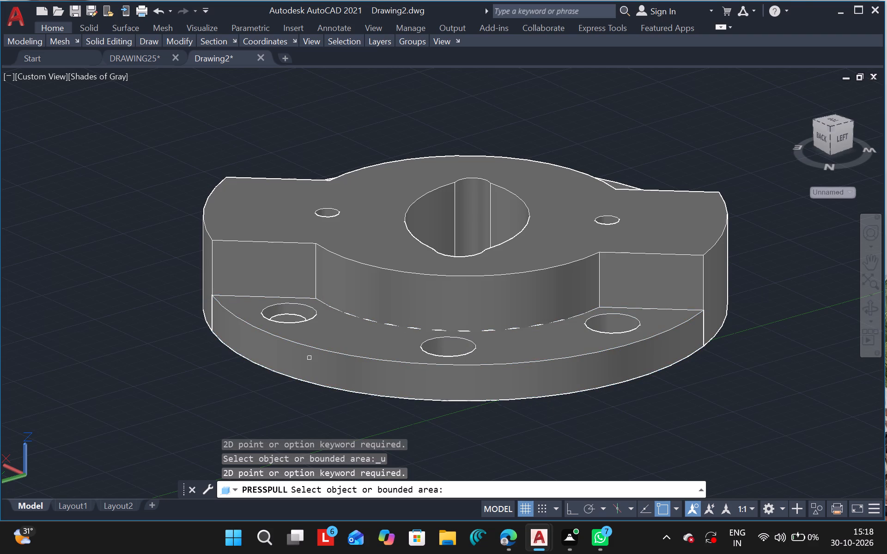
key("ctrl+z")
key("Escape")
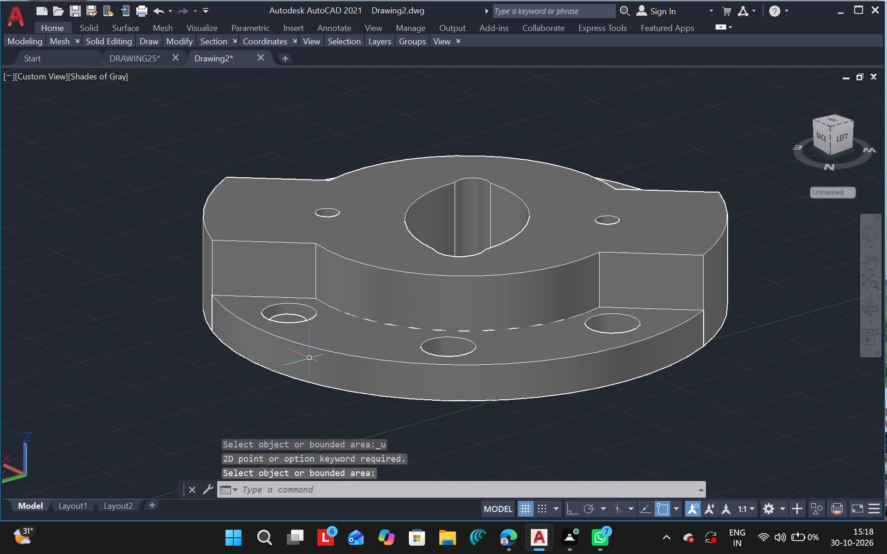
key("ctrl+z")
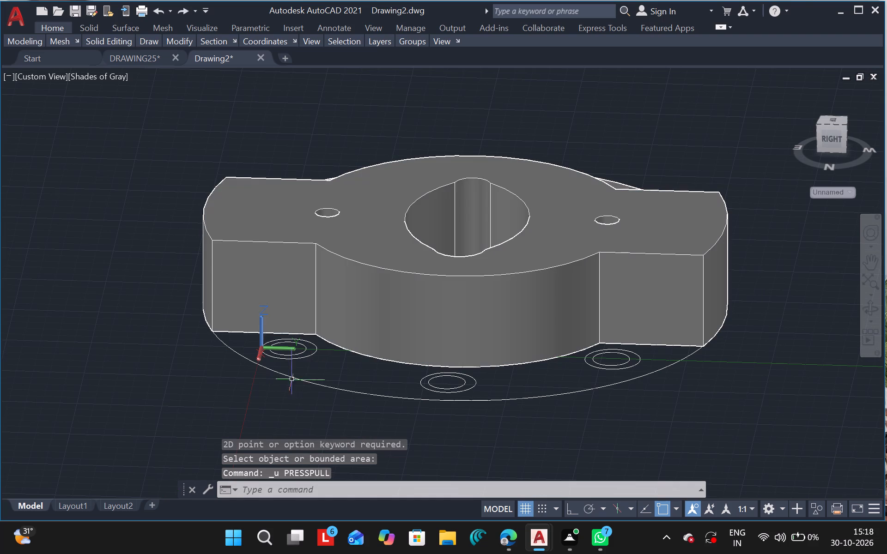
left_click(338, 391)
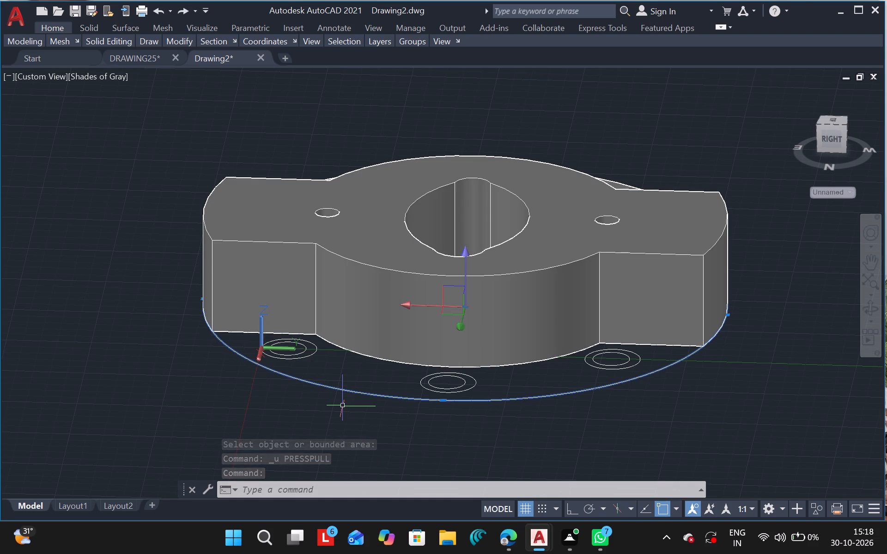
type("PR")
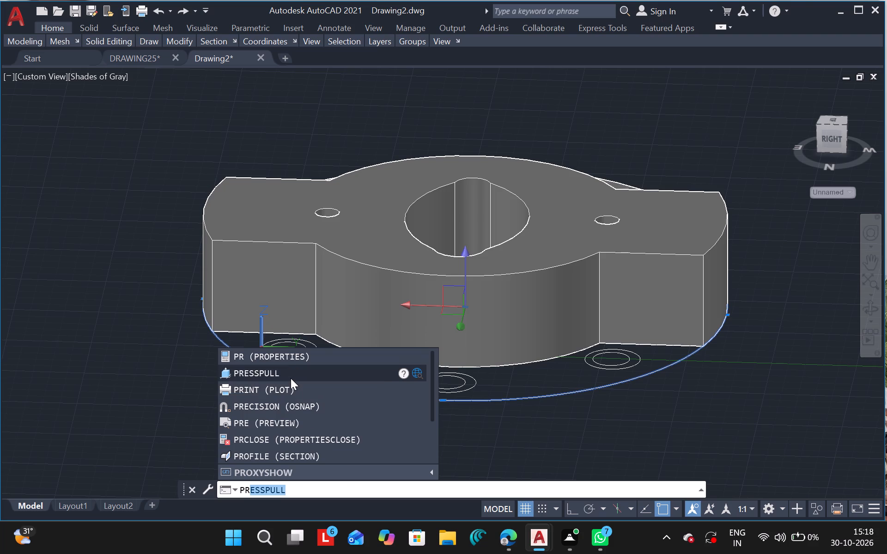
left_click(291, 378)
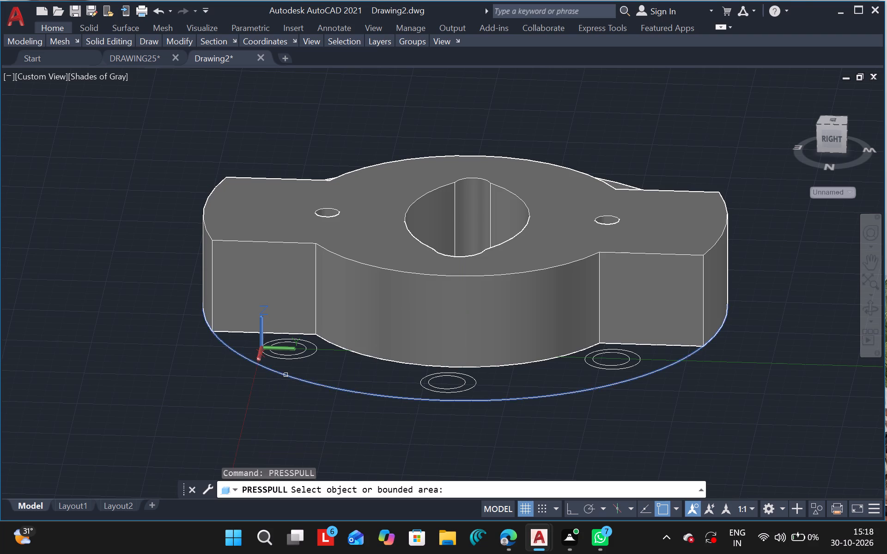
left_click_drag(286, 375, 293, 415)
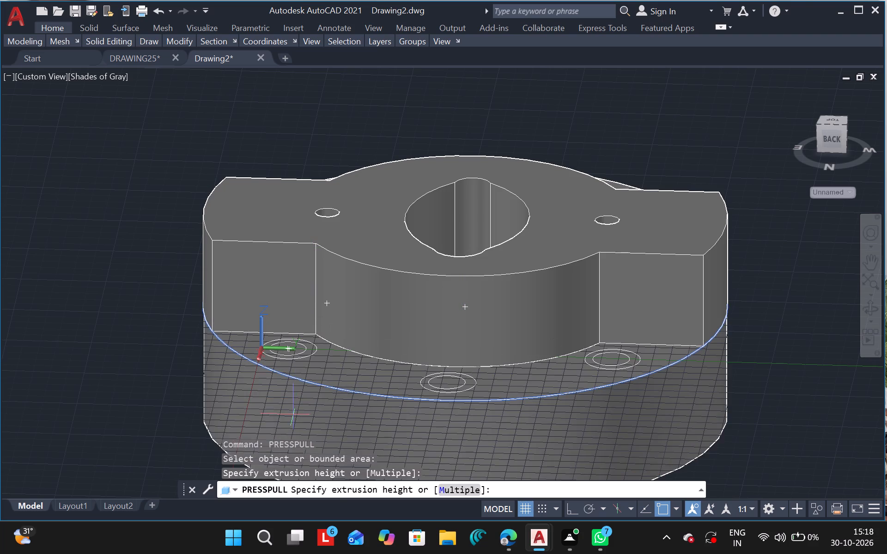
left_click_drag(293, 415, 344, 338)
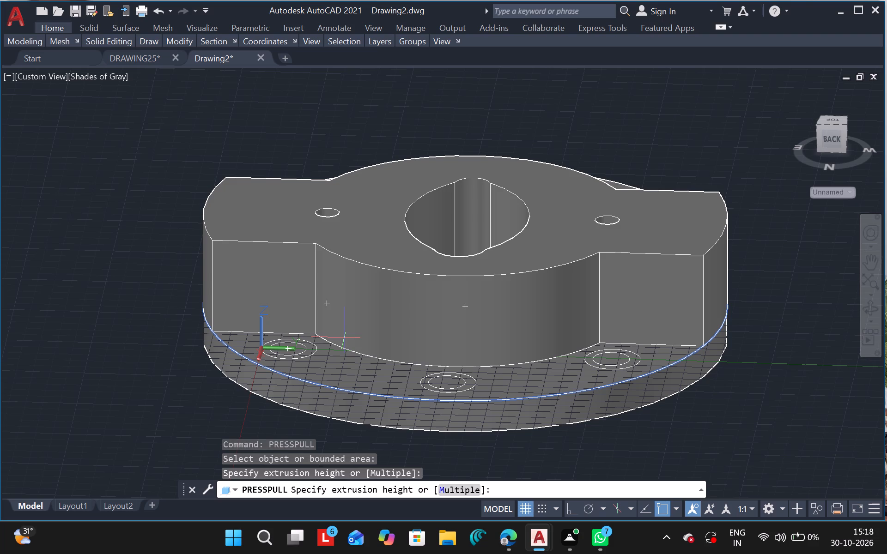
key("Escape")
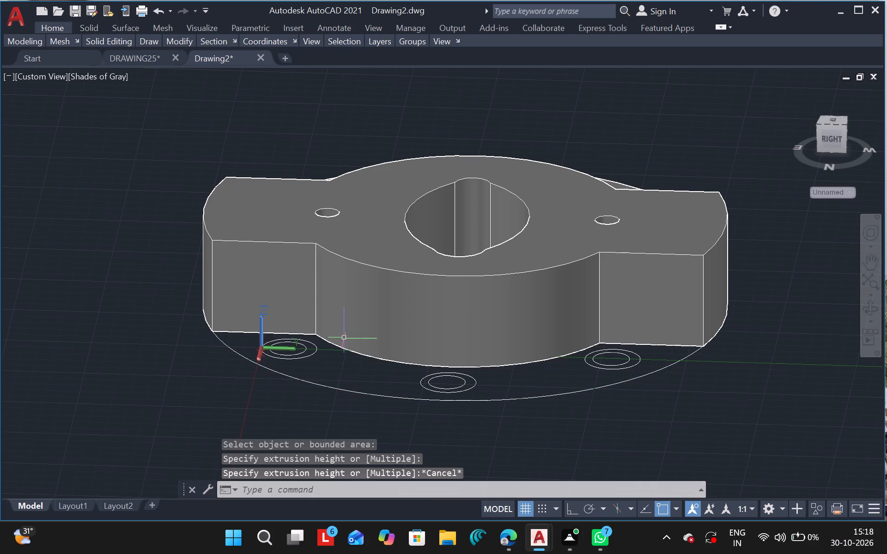
Press-pull the inner and outer circles of the end pair beside the coordinate origin upward to the same height, forming a short boss.
left_click(290, 360)
left_click(302, 354)
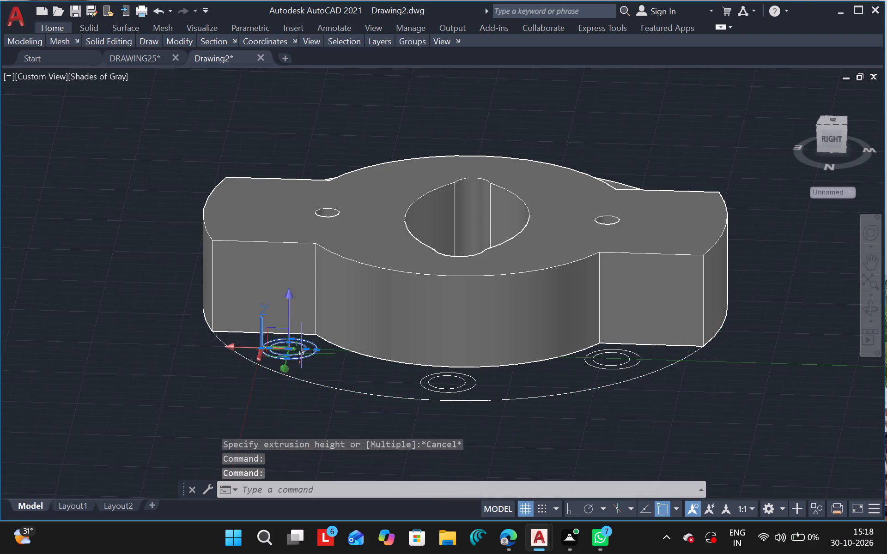
type("PR")
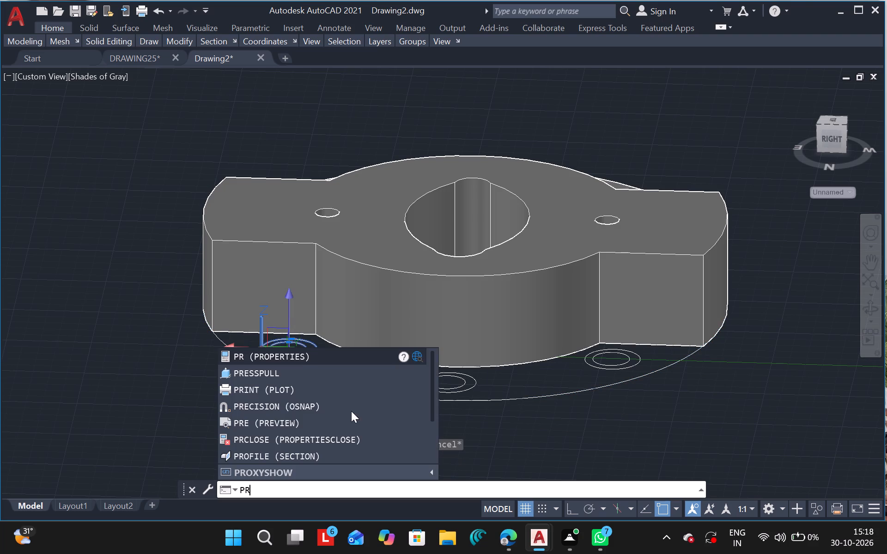
left_click(278, 367)
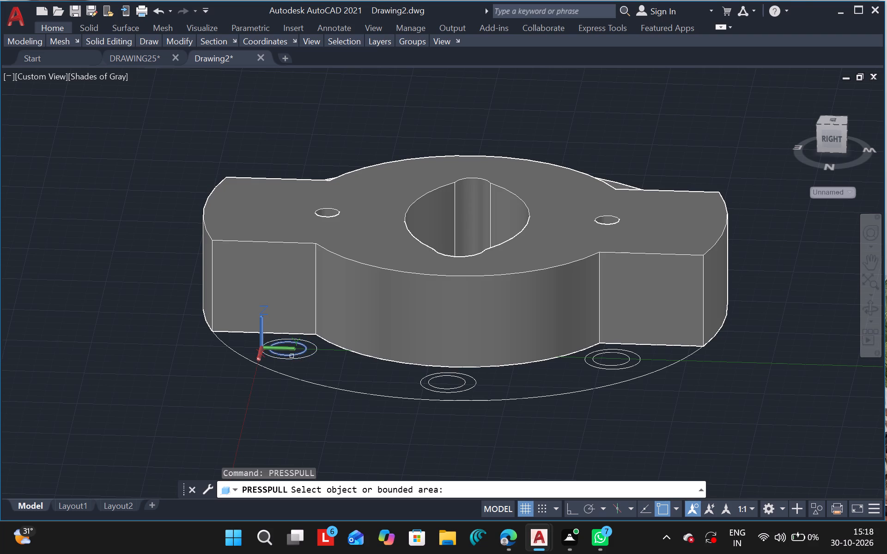
left_click_drag(292, 356, 297, 325)
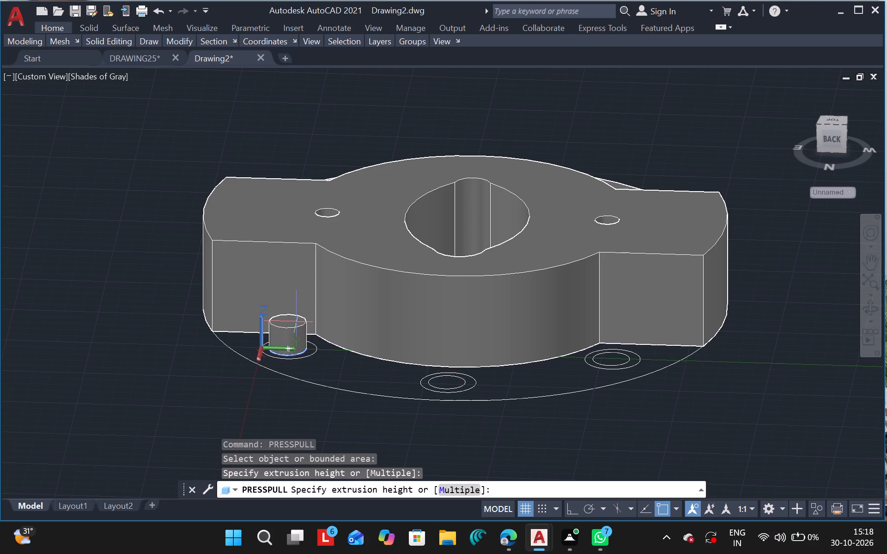
left_click(297, 322)
left_click_drag(298, 357, 296, 335)
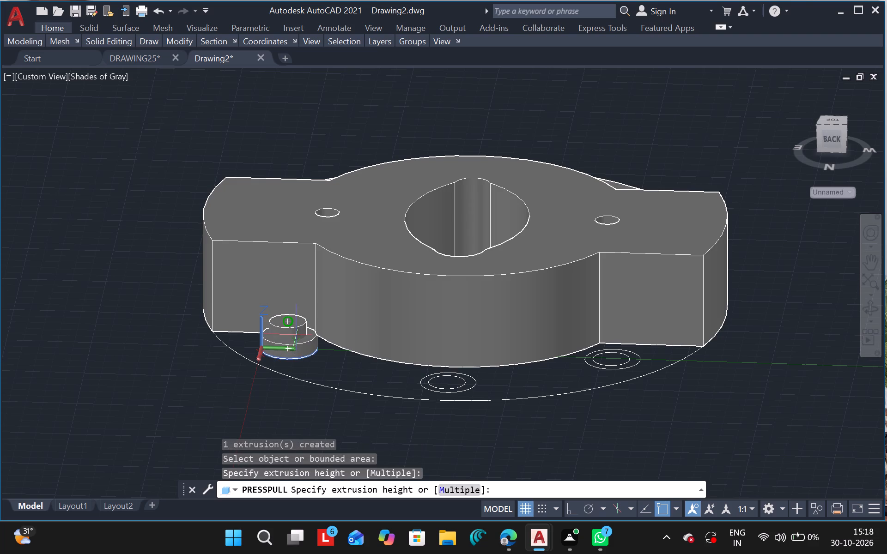
left_click_drag(296, 335, 292, 322)
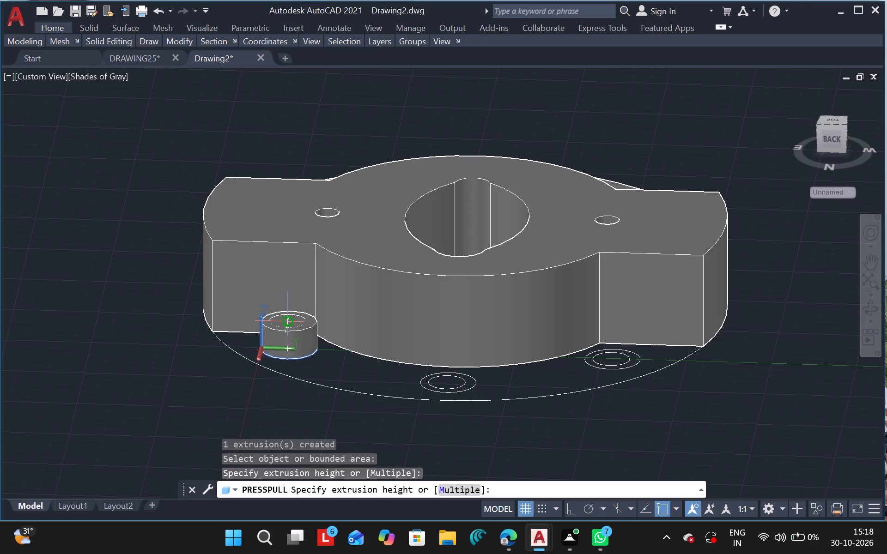
left_click_drag(292, 322, 292, 328)
left_click(292, 328)
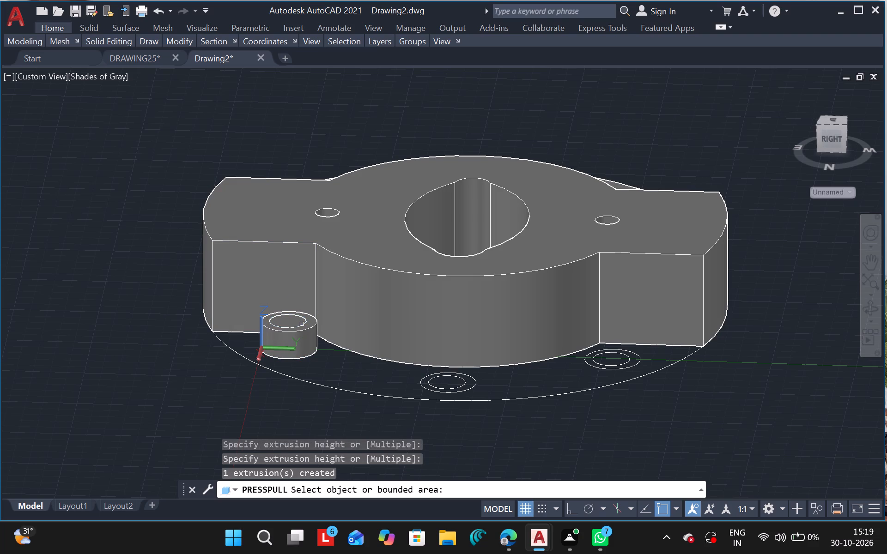
Press-pull the inner and outer circles of the middle pair upward to matching heights, forming a boss slightly taller than the end one.
left_click_drag(302, 325, 441, 376)
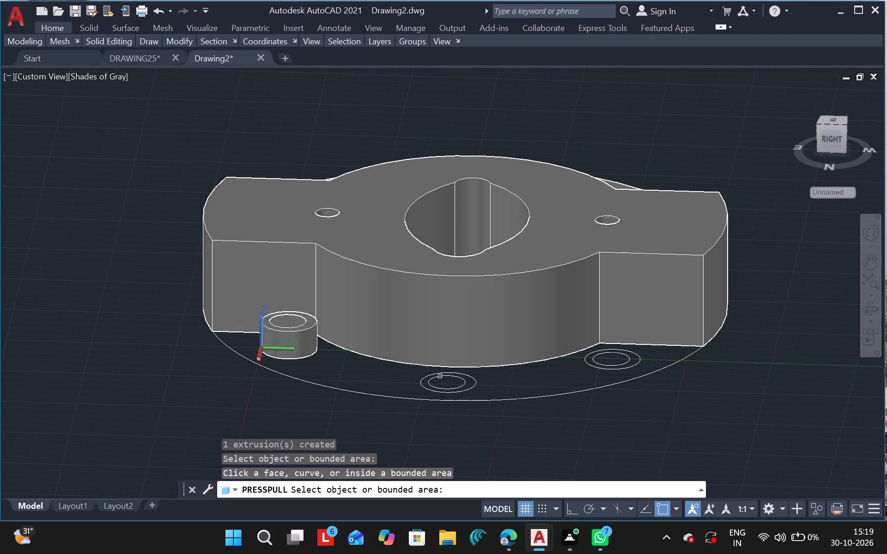
left_click_drag(441, 376, 417, 382)
left_click_drag(428, 384, 443, 342)
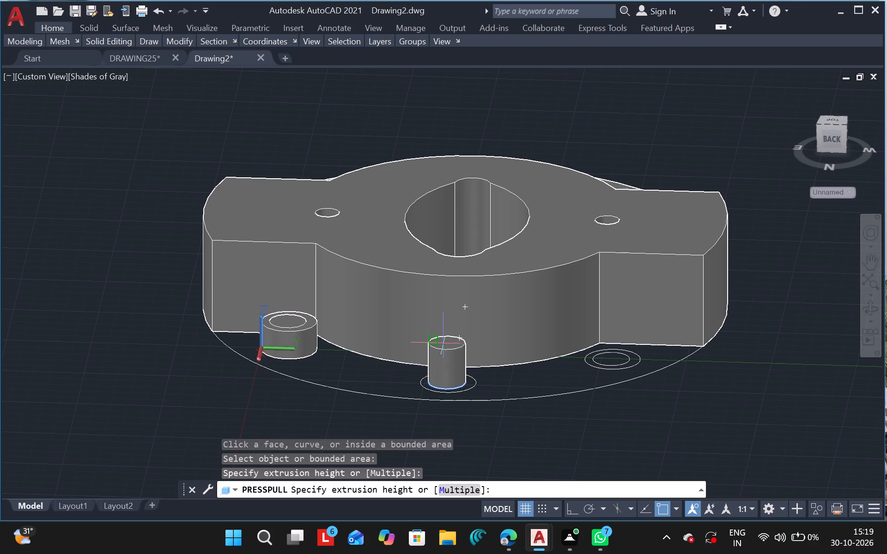
left_click_drag(443, 342, 442, 346)
left_click_drag(442, 346, 437, 361)
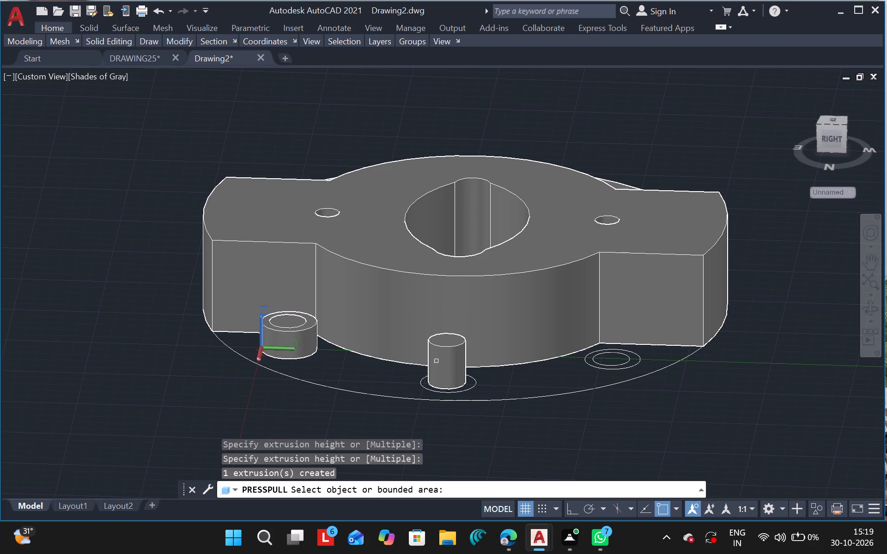
left_click_drag(437, 361, 424, 382)
left_click_drag(424, 382, 423, 386)
left_click_drag(423, 386, 422, 375)
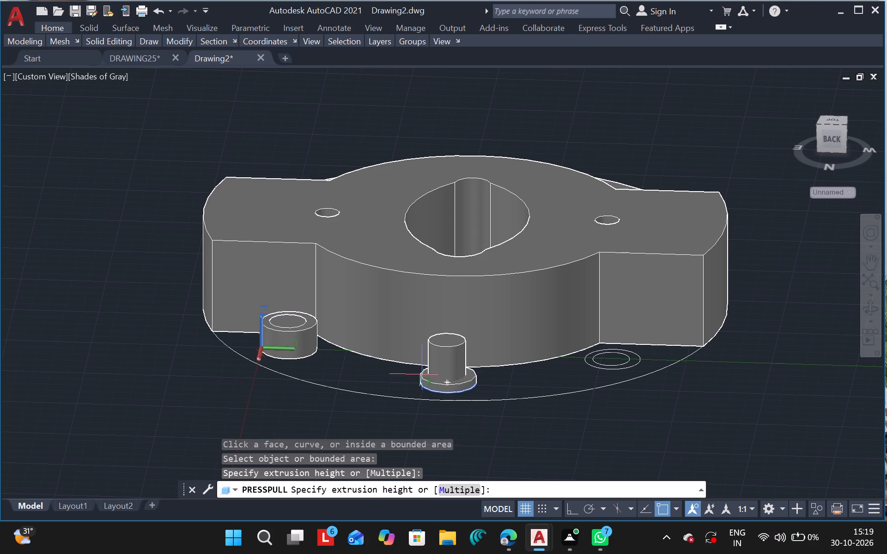
left_click_drag(422, 375, 425, 342)
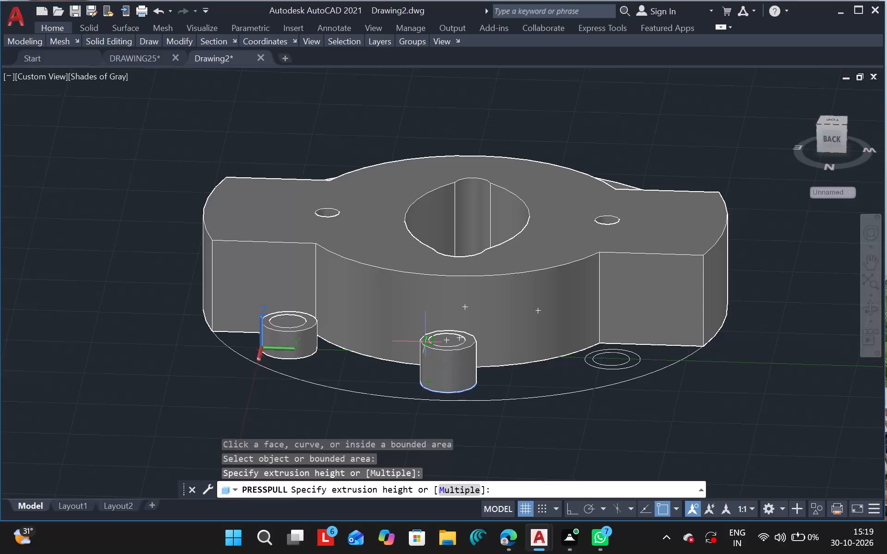
left_click_drag(425, 342, 425, 343)
left_click(425, 343)
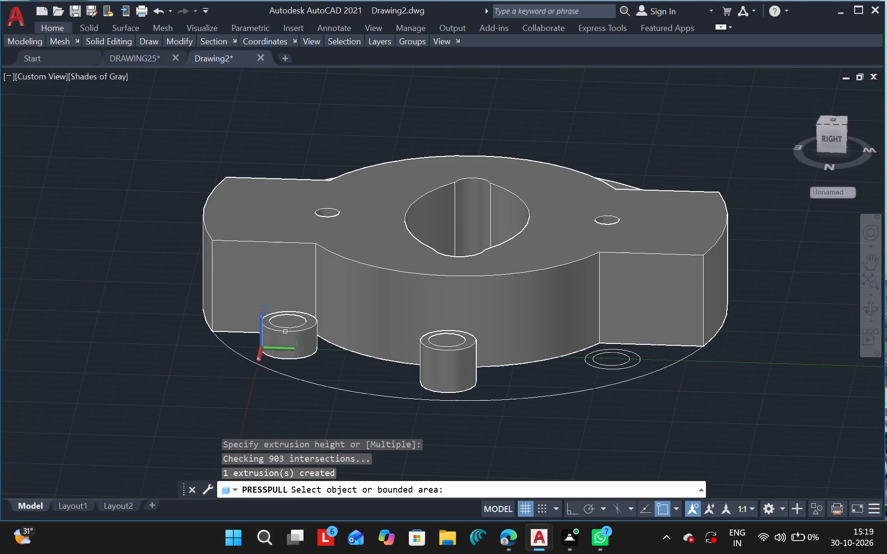
Press-pull the inner circular face on top of the end boss upward into a short pin above the outer ring.
left_click_drag(306, 327, 316, 303)
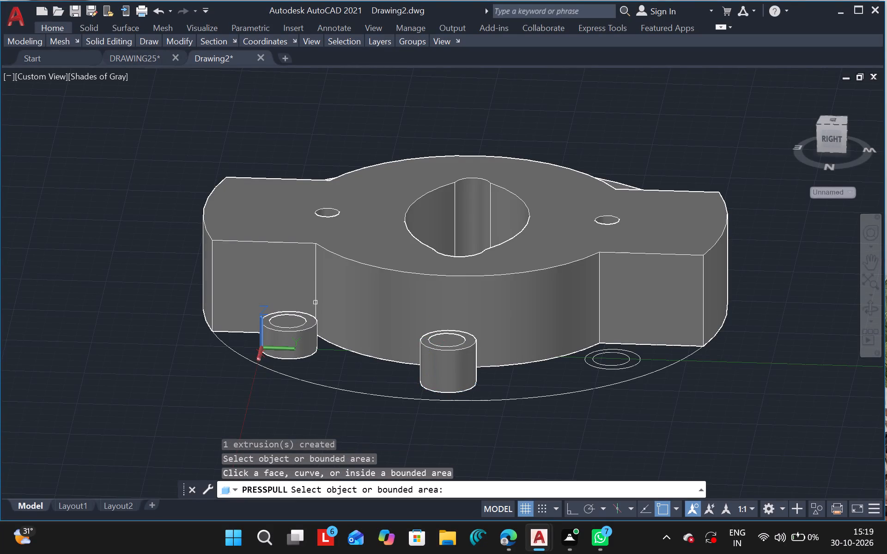
left_click_drag(316, 303, 298, 326)
left_click(298, 326)
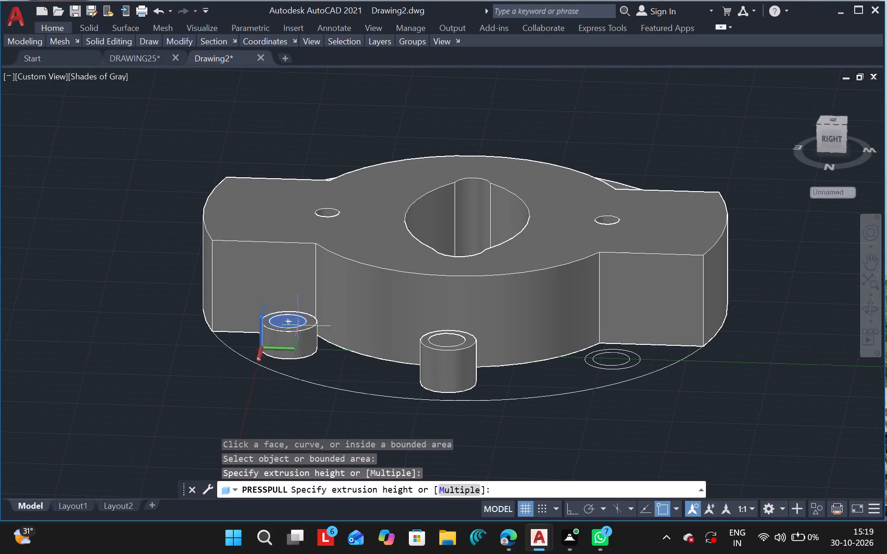
left_click(300, 308)
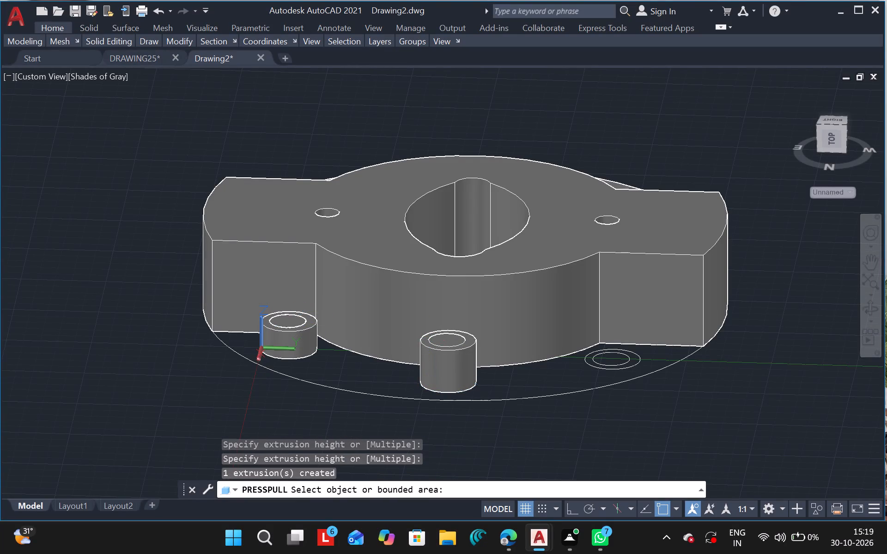
left_click_drag(286, 325, 288, 289)
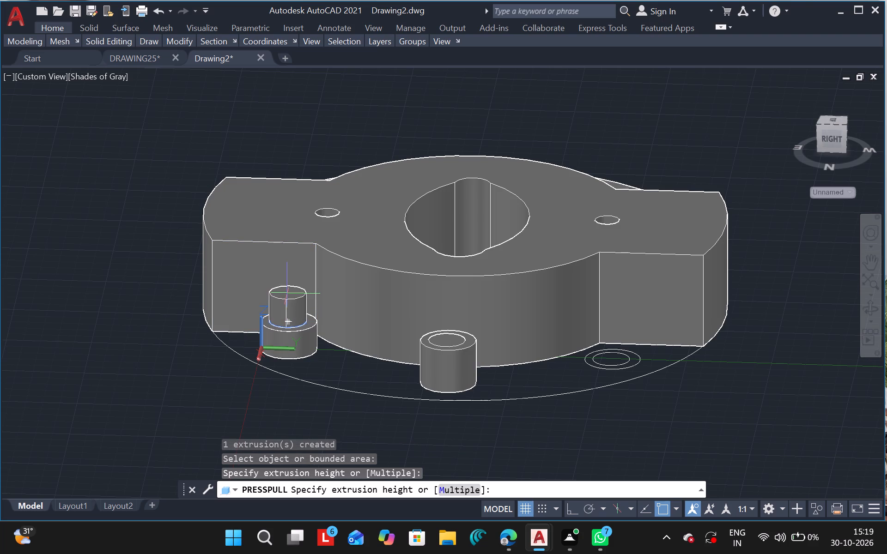
left_click_drag(288, 289, 286, 296)
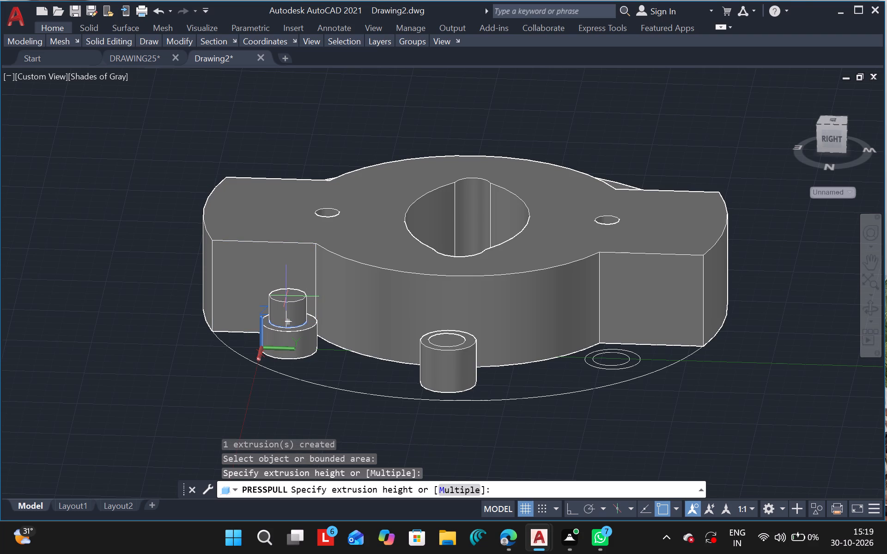
left_click_drag(286, 296, 286, 299)
left_click(286, 299)
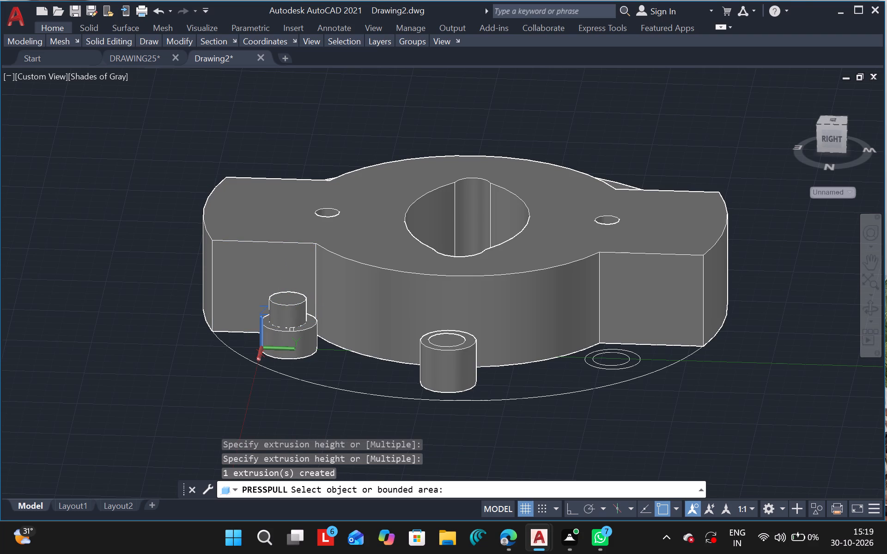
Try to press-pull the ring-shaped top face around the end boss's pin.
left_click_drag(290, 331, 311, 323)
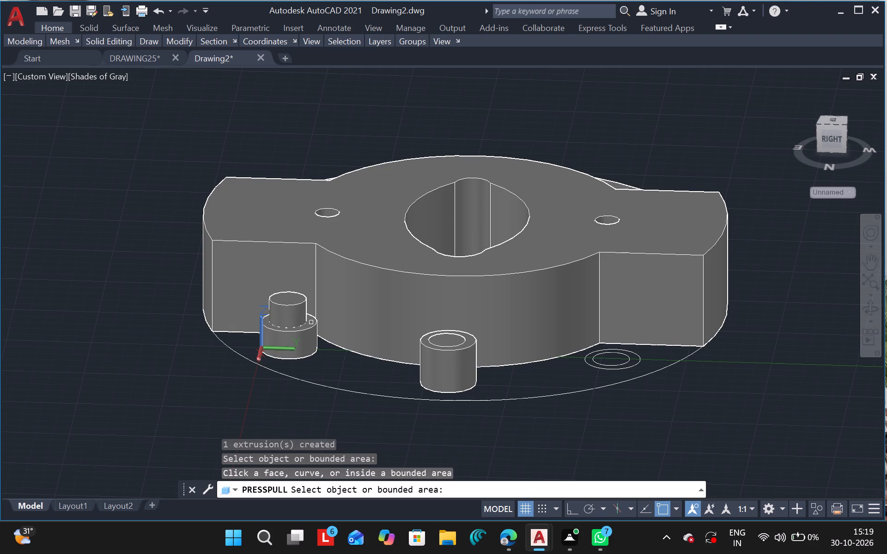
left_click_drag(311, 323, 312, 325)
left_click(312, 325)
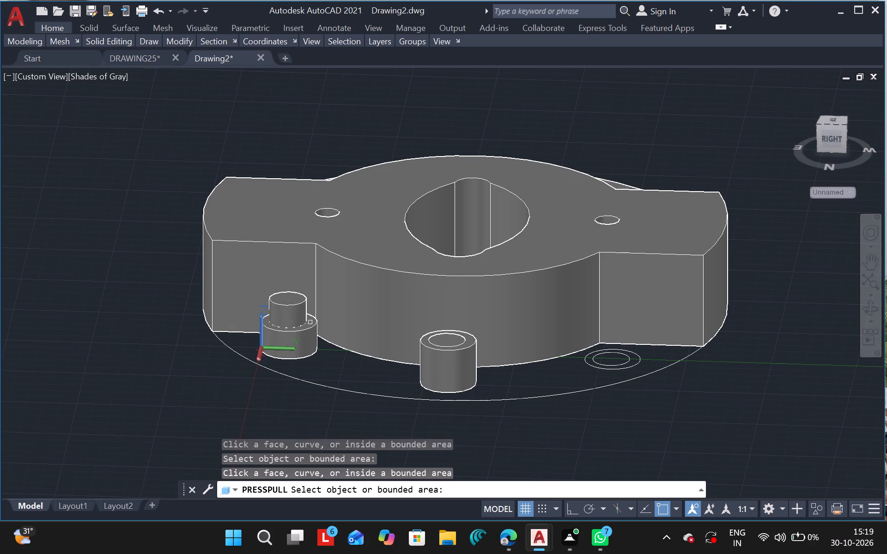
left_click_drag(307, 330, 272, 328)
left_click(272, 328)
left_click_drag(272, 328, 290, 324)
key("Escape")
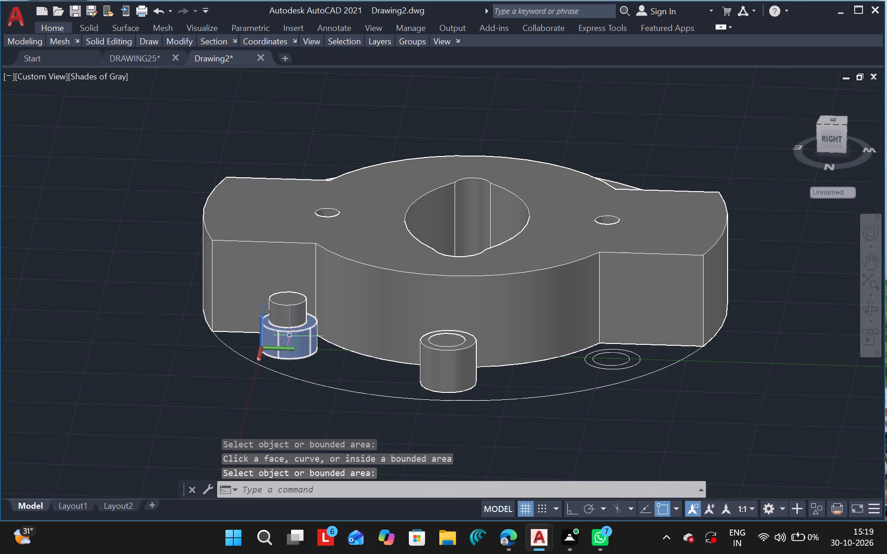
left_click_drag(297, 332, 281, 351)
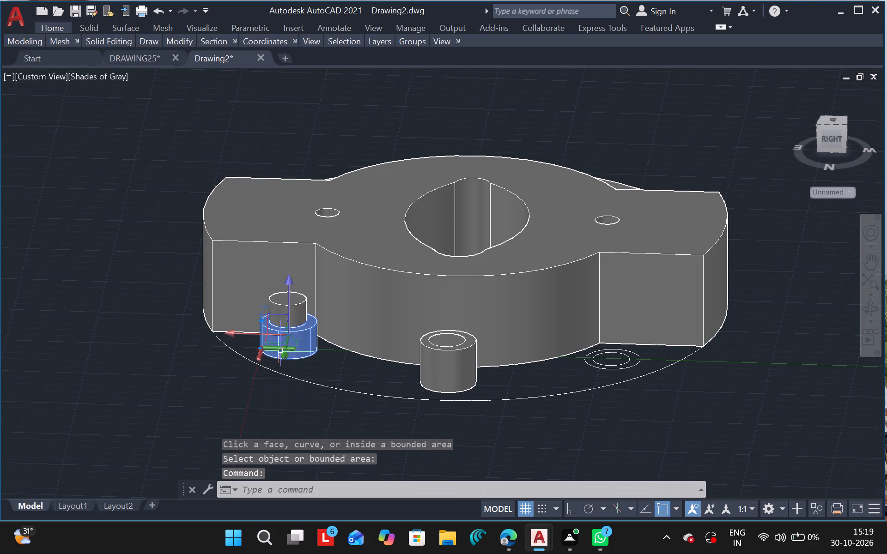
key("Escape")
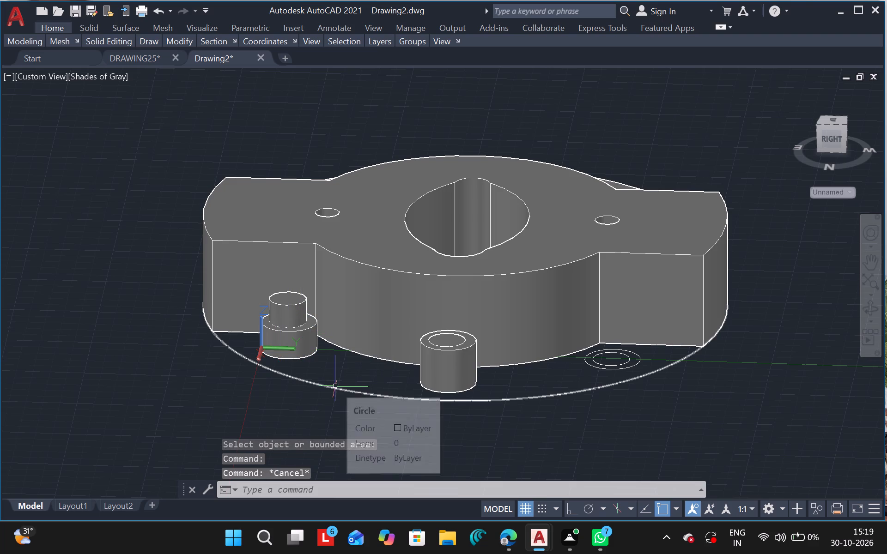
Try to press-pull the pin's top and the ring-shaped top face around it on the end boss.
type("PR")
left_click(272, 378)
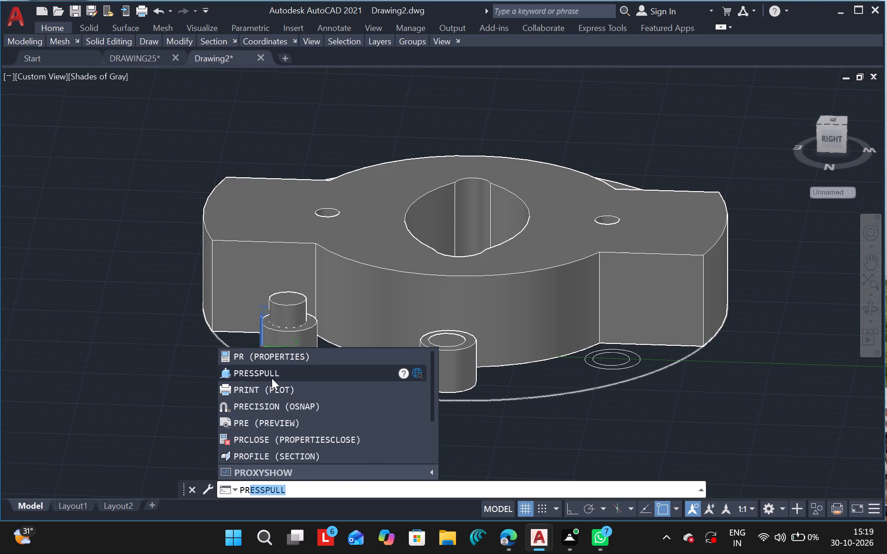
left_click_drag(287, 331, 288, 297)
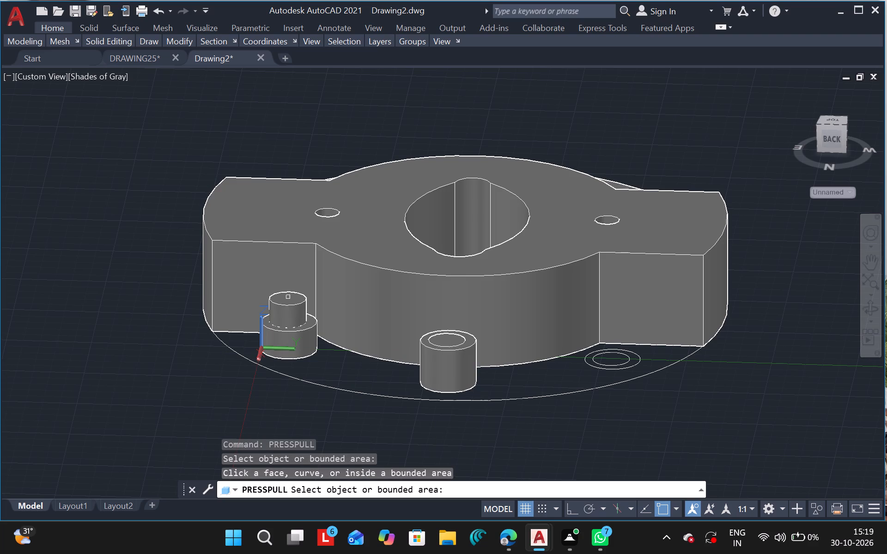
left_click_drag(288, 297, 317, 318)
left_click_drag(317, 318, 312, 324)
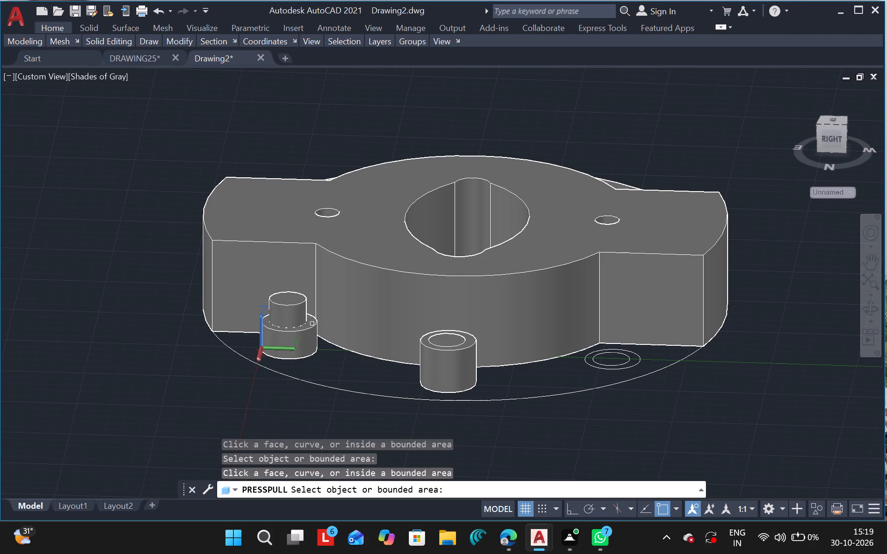
Undo the press-pulls of the end boss, its pin and the middle boss, back to the flat concentric circles.
key("ctrl+z")
key("ctrl+z")
left_click(340, 335, "ctrl")
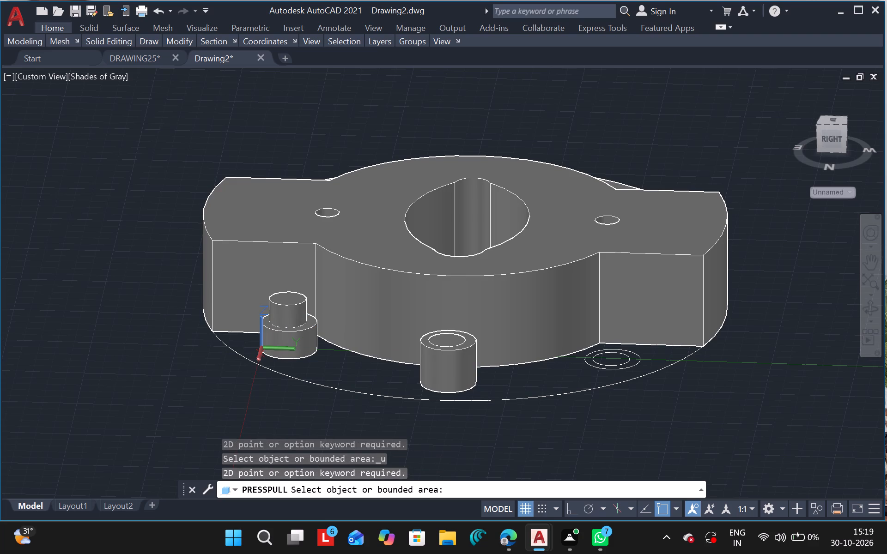
key("ctrl+shift+z")
left_click(340, 335, "ctrl+shift")
key("Escape")
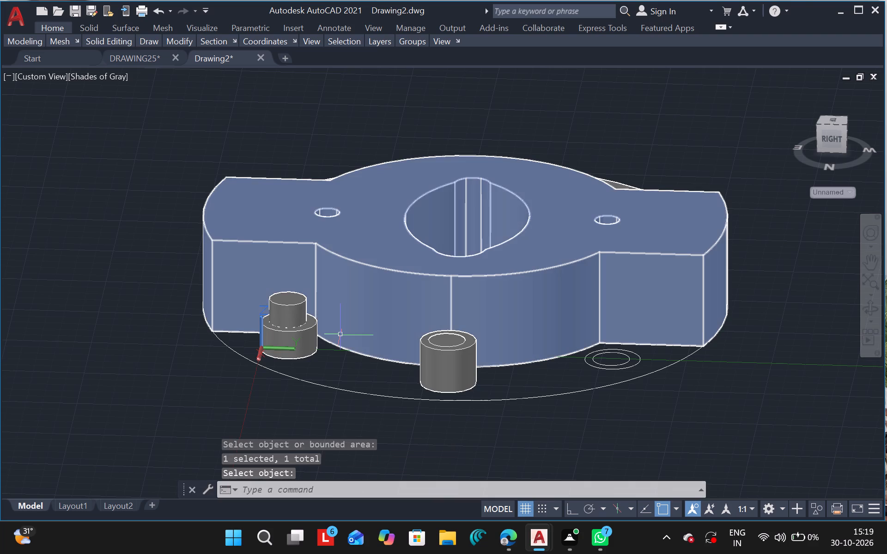
key("ctrl+z")
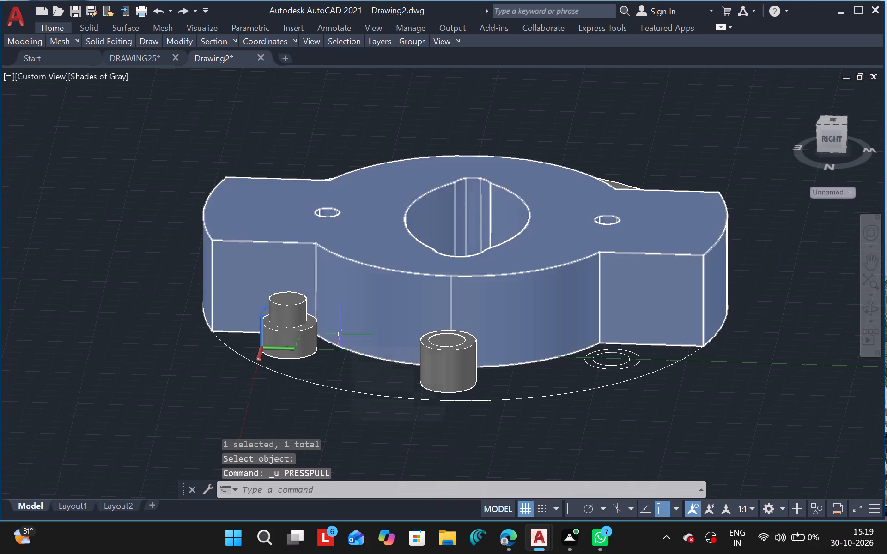
key("ctrl+z")
key("ctrl+z")
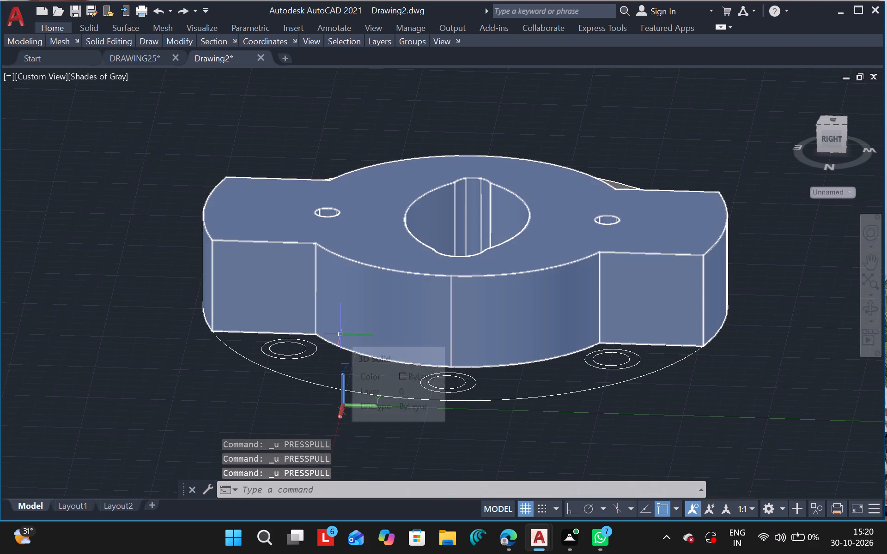
key("Escape")
key("Escape")
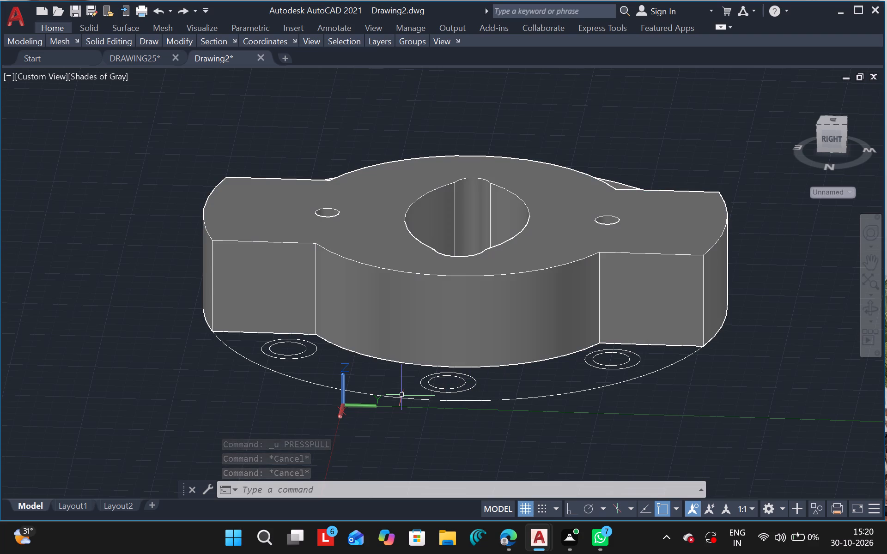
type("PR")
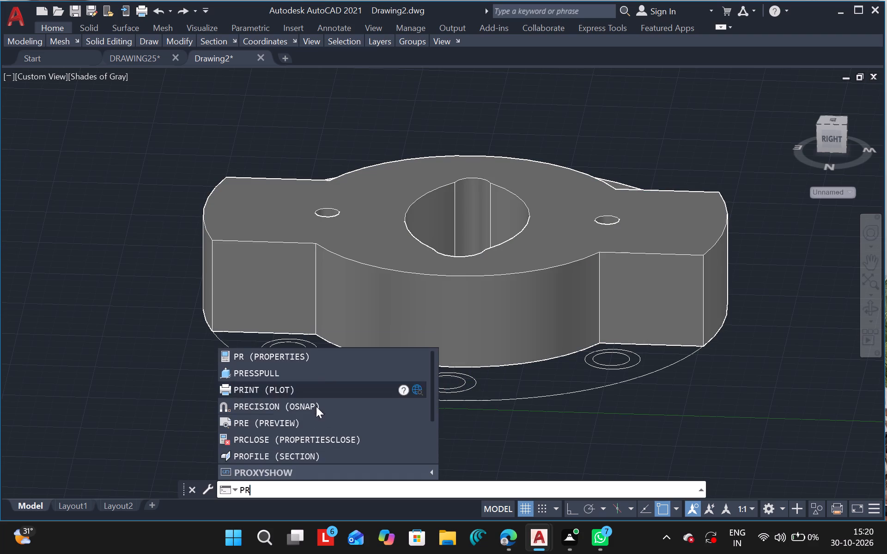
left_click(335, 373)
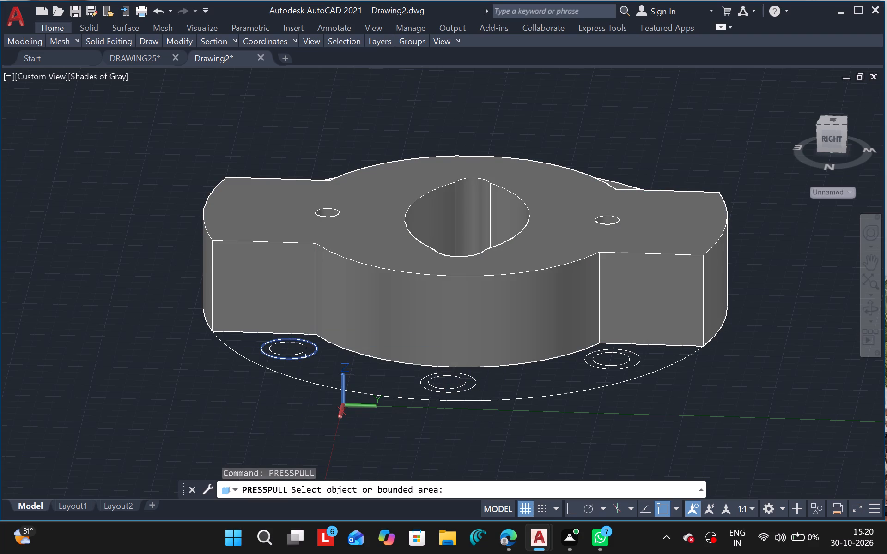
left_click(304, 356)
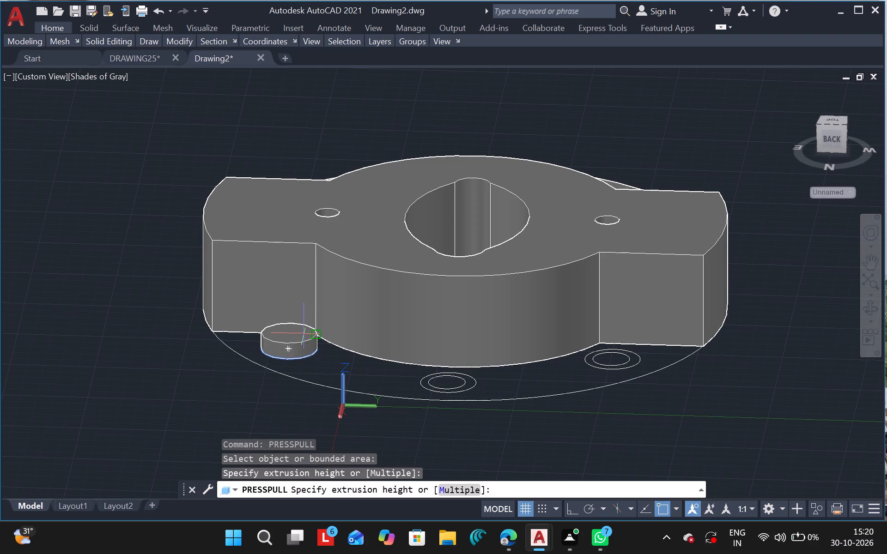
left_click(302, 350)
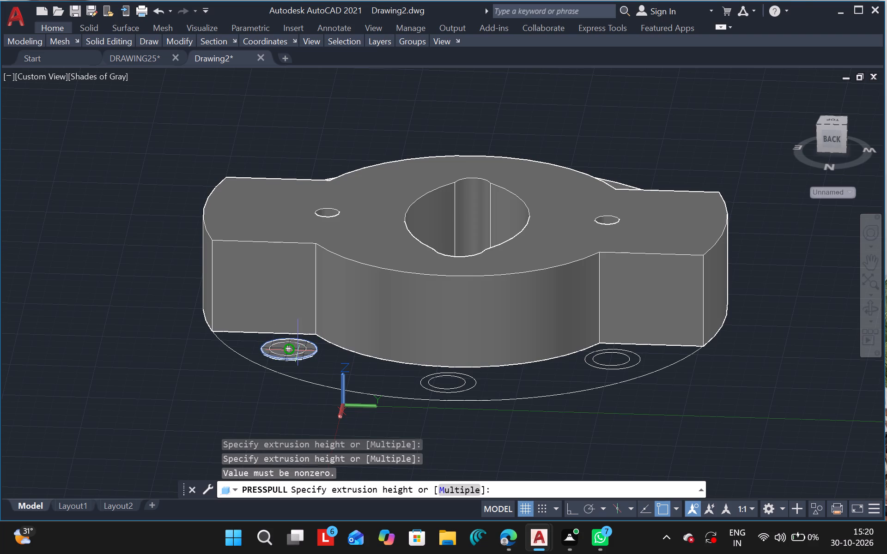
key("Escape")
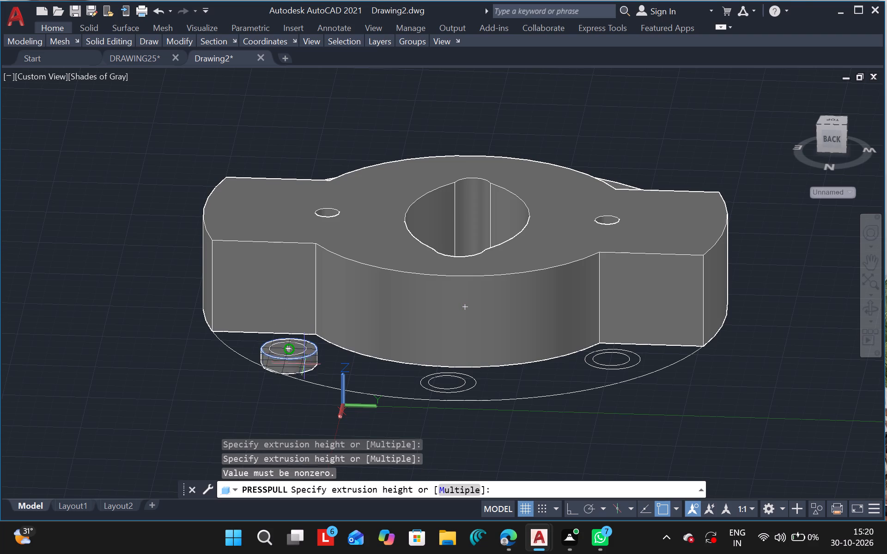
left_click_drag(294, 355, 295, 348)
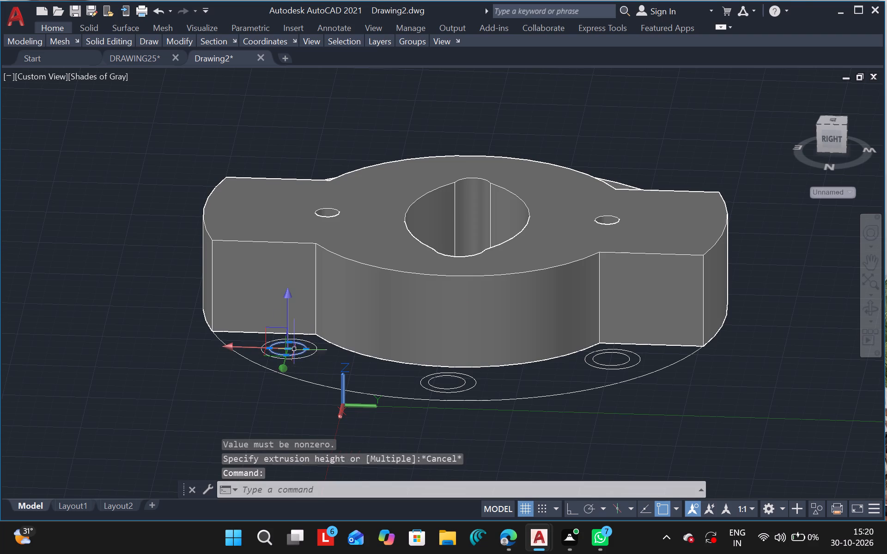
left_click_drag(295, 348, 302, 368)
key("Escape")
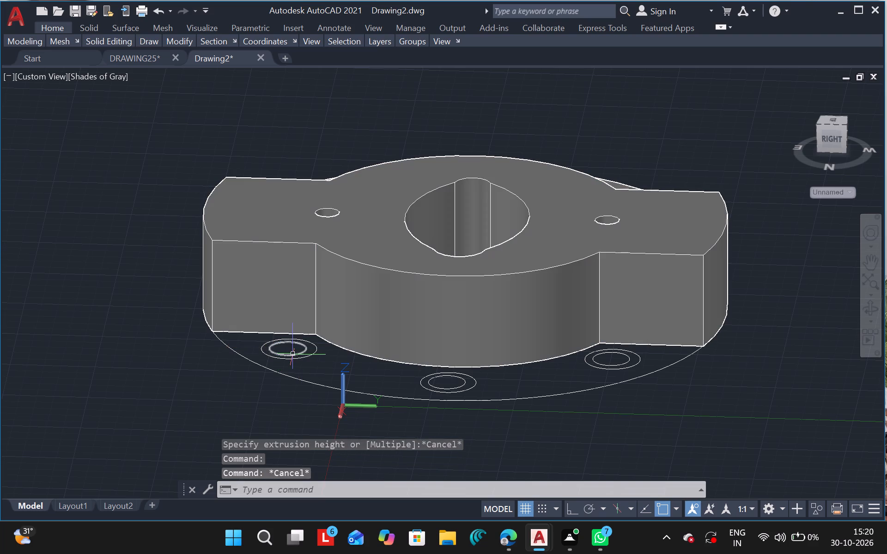
Press-pull the inner and outer circles of the end pair nearest the coordinate origin upward to matching heights, forming a boss.
type("PR")
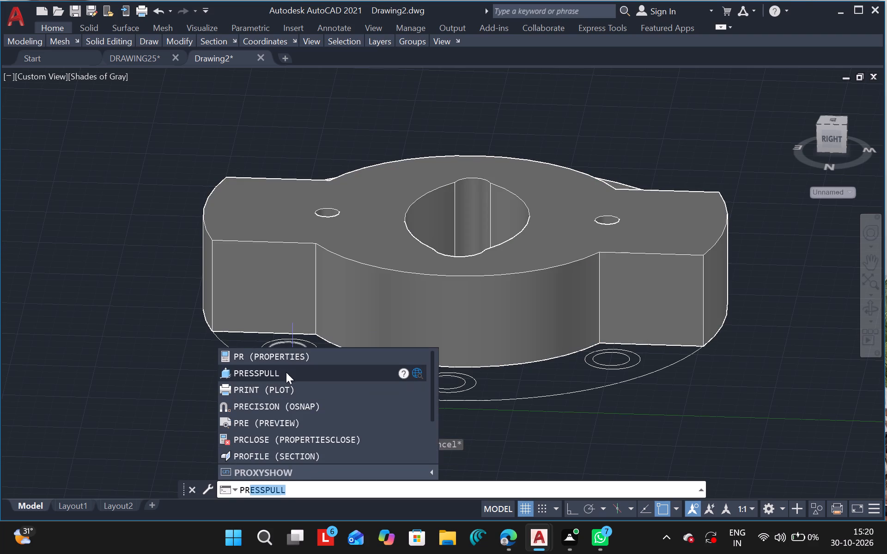
left_click(286, 371)
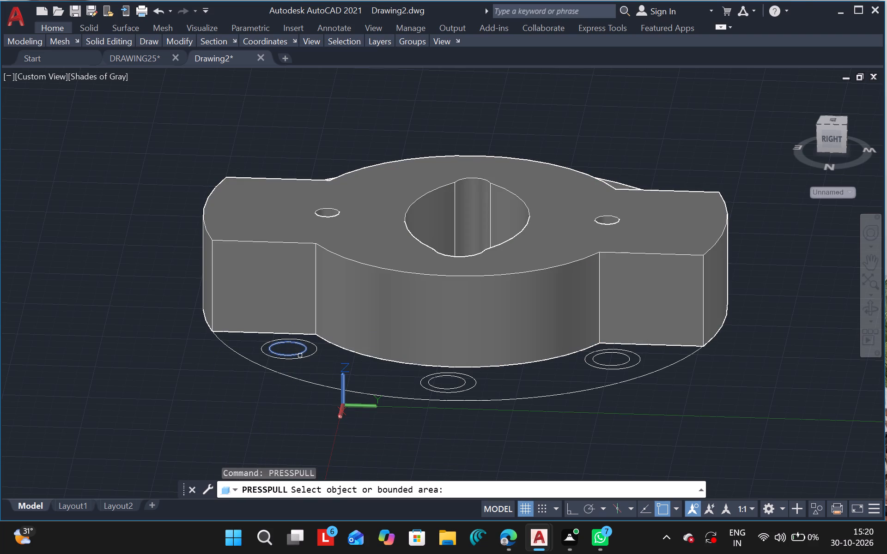
left_click_drag(300, 356, 305, 320)
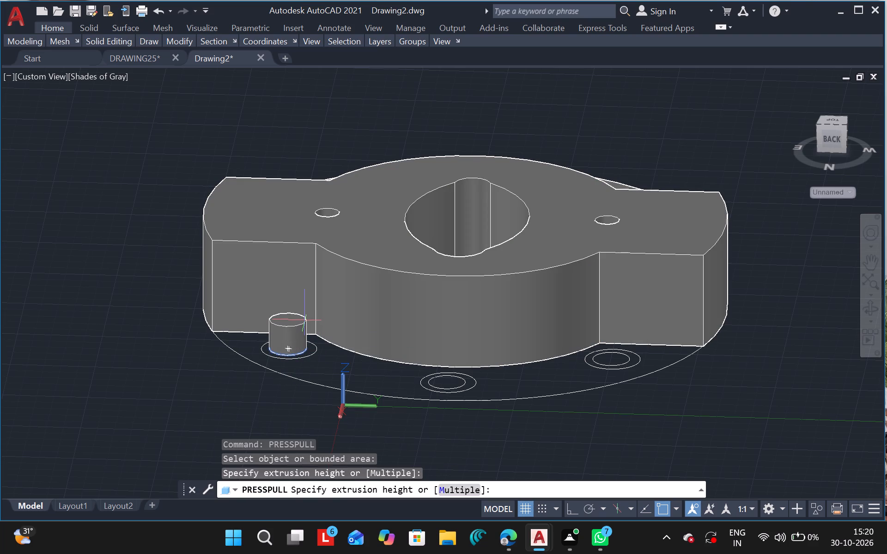
left_click_drag(305, 320, 303, 311)
left_click(303, 311)
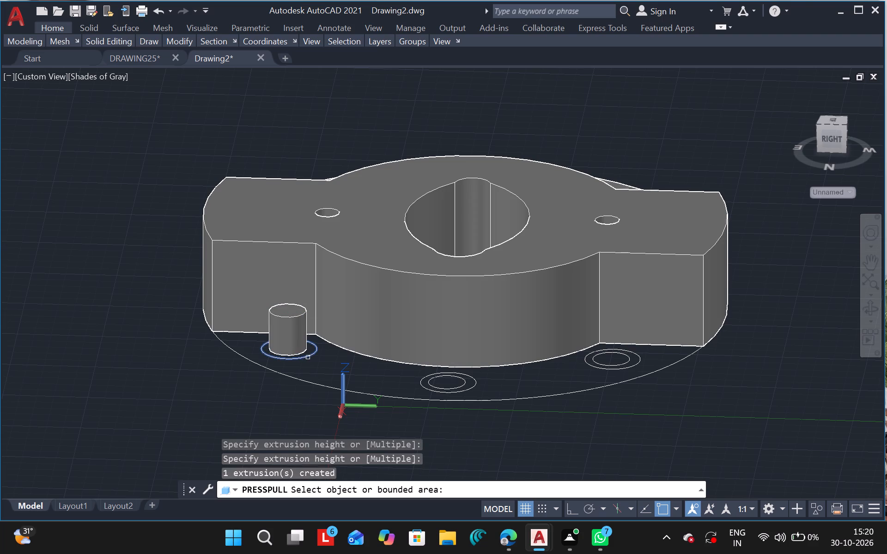
left_click_drag(308, 358, 309, 321)
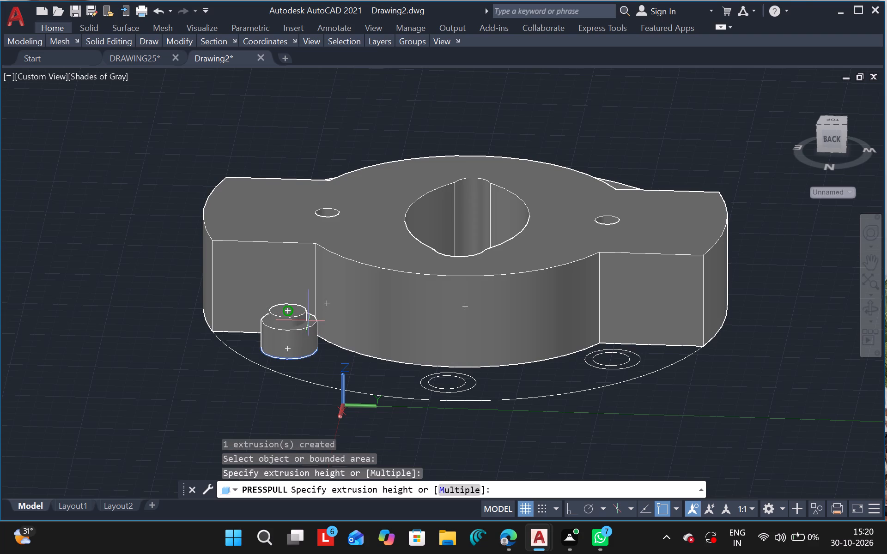
left_click_drag(309, 321, 306, 312)
left_click(306, 312)
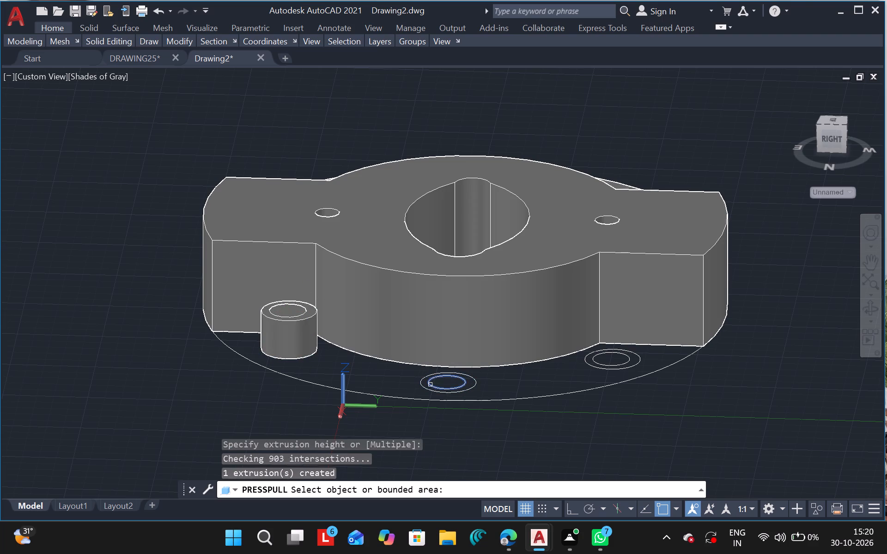
Press-pull the inner and outer circles of the middle pair upward to matching heights, forming a second boss.
left_click_drag(431, 385, 438, 343)
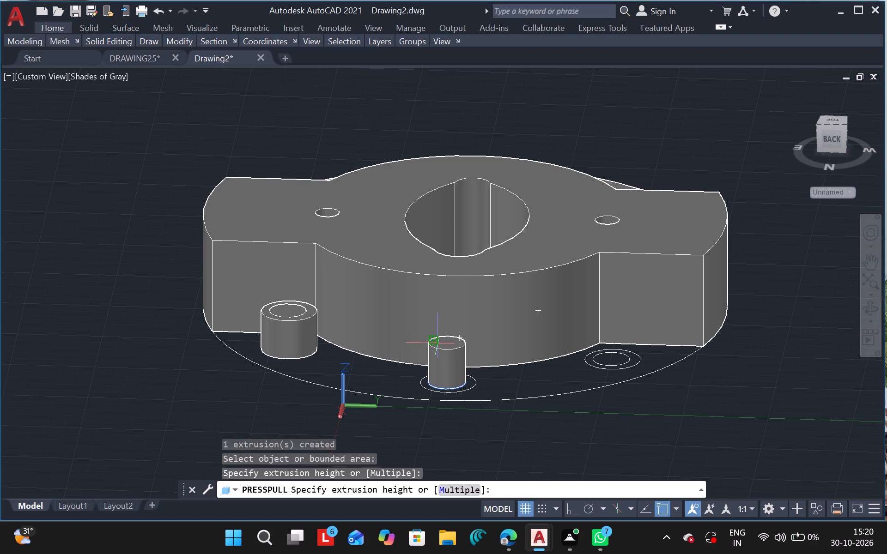
left_click_drag(438, 343, 438, 337)
left_click(438, 337)
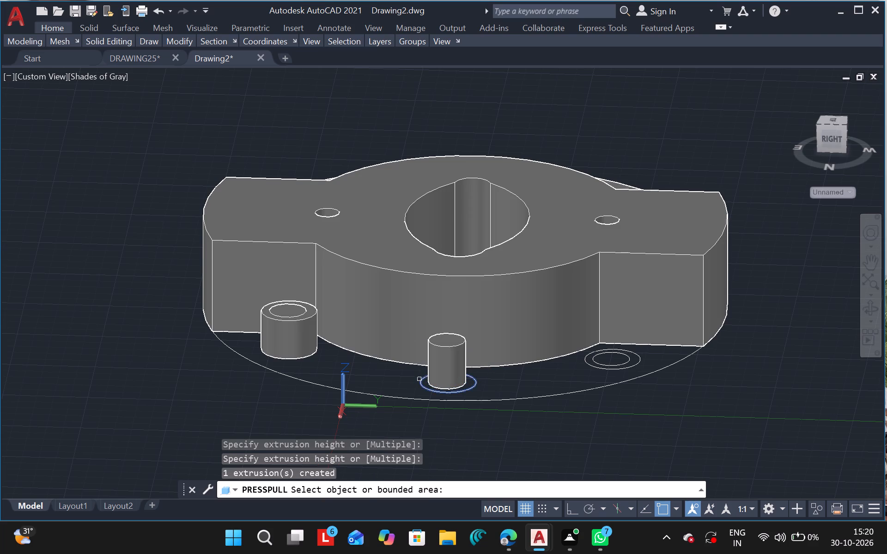
left_click_drag(419, 382, 428, 345)
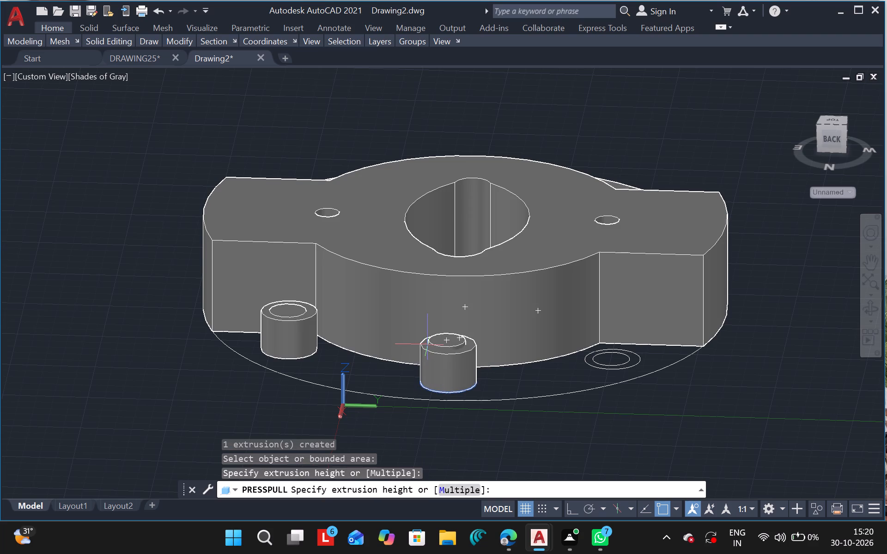
left_click_drag(428, 345, 427, 341)
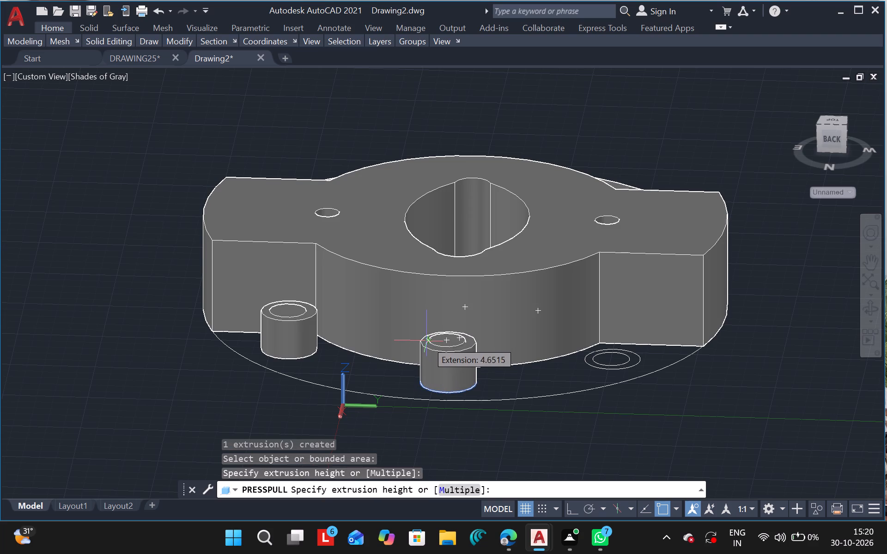
left_click_drag(427, 341, 427, 340)
left_click(427, 340)
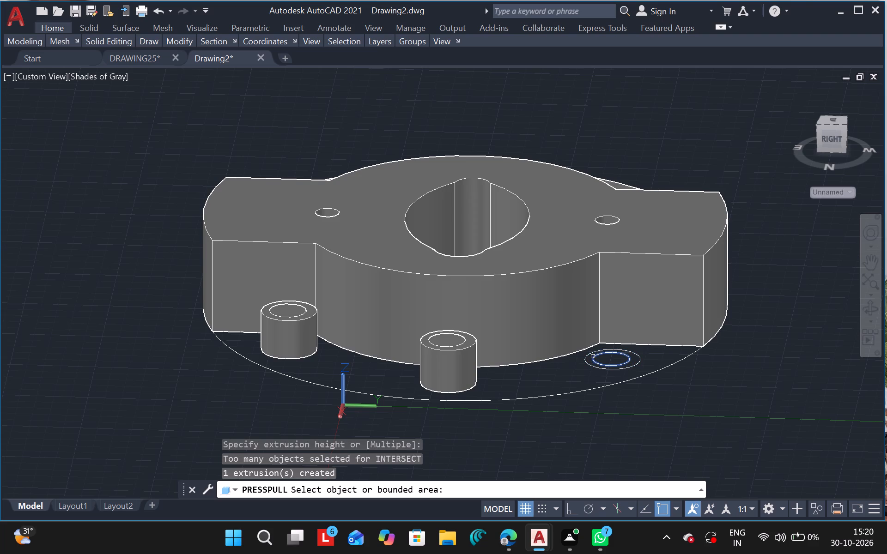
Press-pull the inner and outer circles of the remaining end pair upward to matching heights, forming a third boss.
left_click_drag(593, 357, 617, 319)
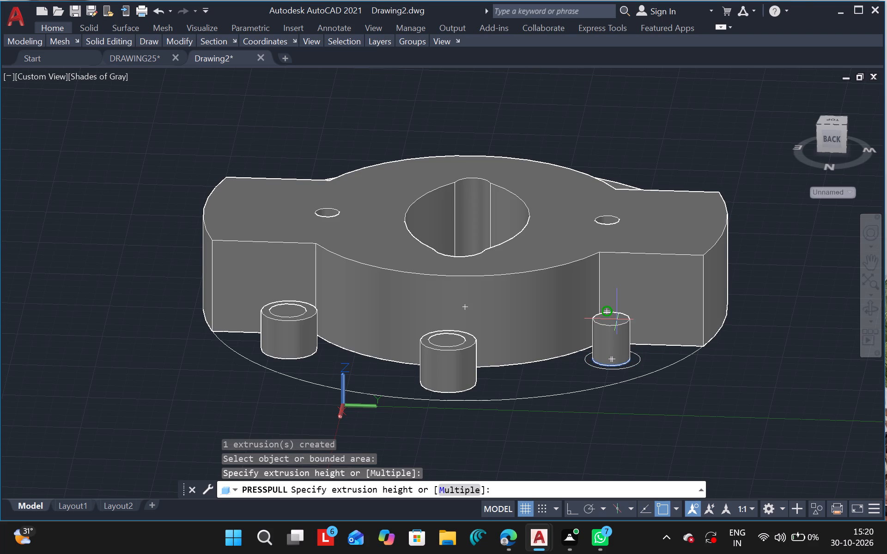
left_click_drag(617, 319, 617, 321)
left_click(617, 321)
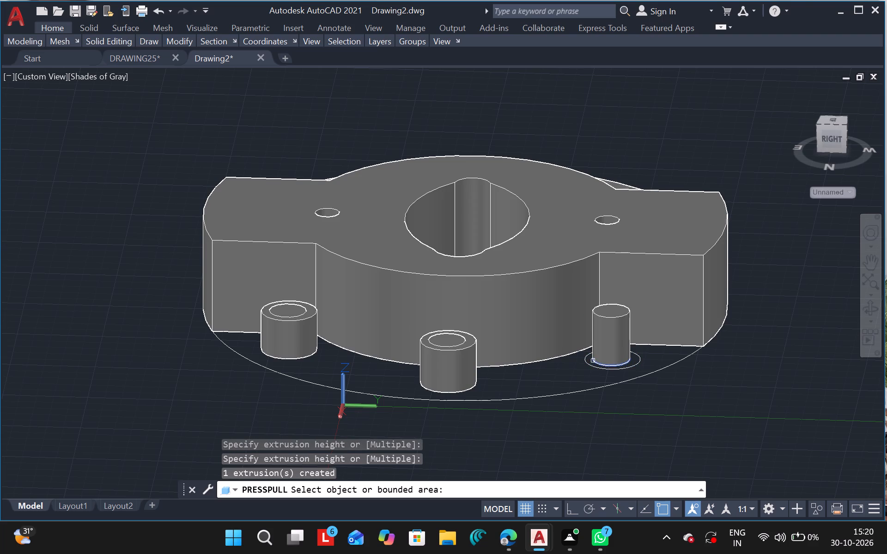
left_click_drag(588, 361, 602, 323)
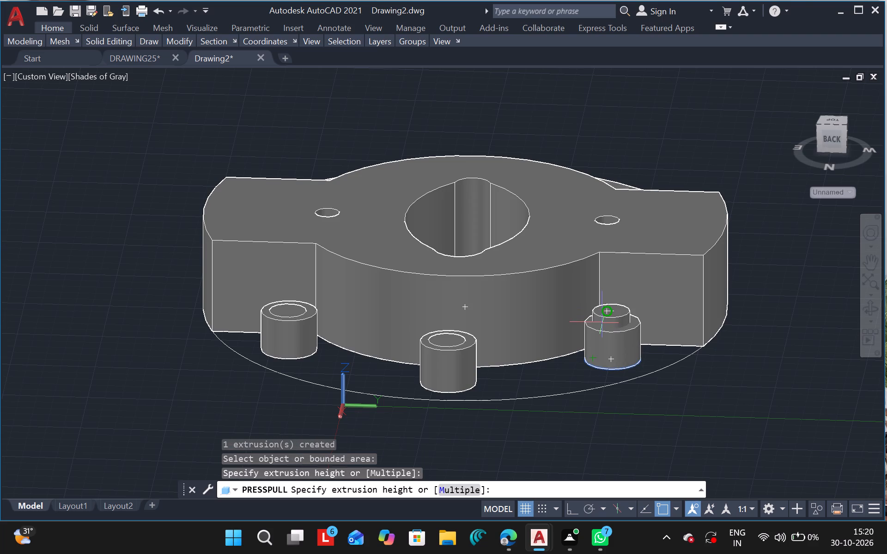
left_click_drag(602, 323, 599, 317)
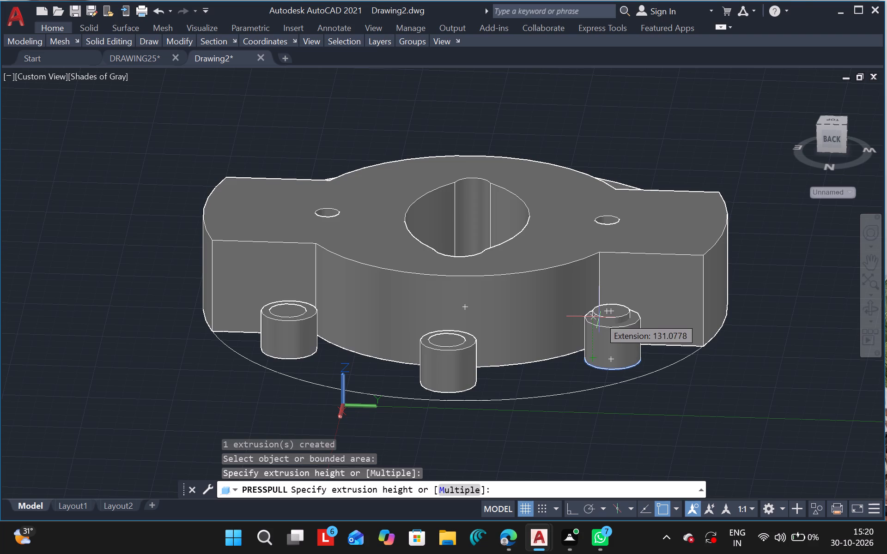
left_click_drag(599, 317, 600, 316)
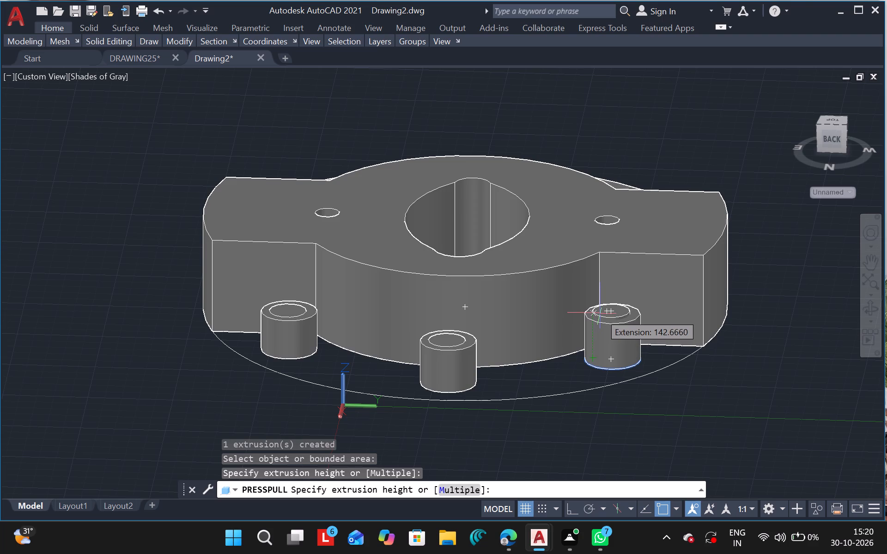
left_click(600, 313)
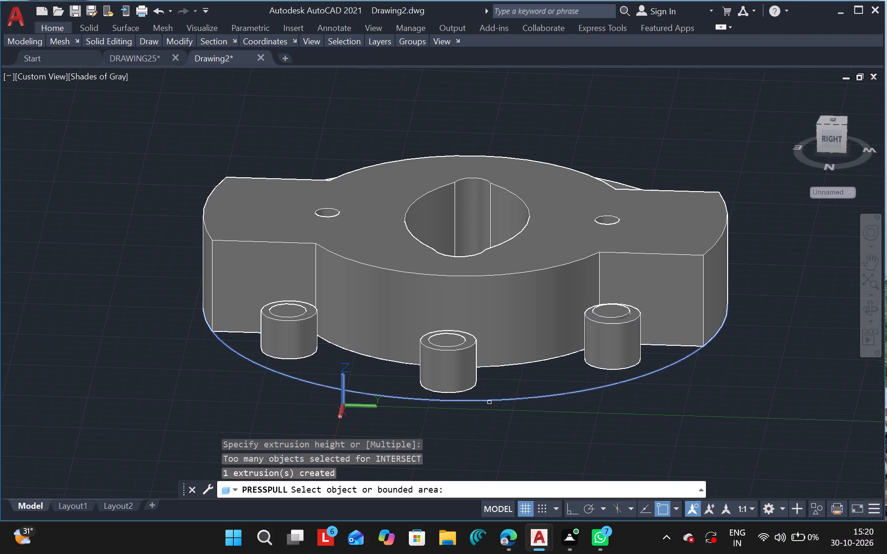
Press-pull the large outer circle upward into a base flange whose top stays slightly below the tops of the three bosses.
left_click_drag(490, 403, 504, 292)
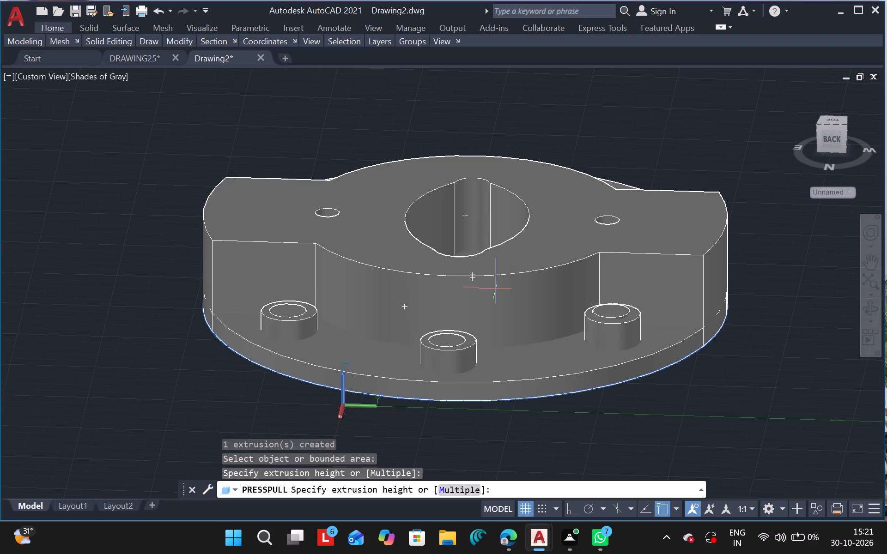
left_click(493, 278)
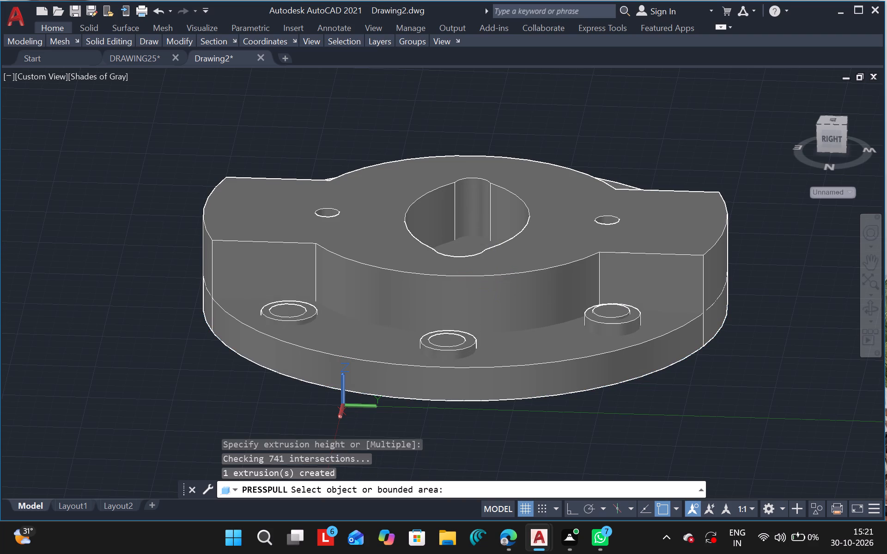
Examine the flanged part from above and from its underside, checking the bosses, holes and central opening.
key("Escape")
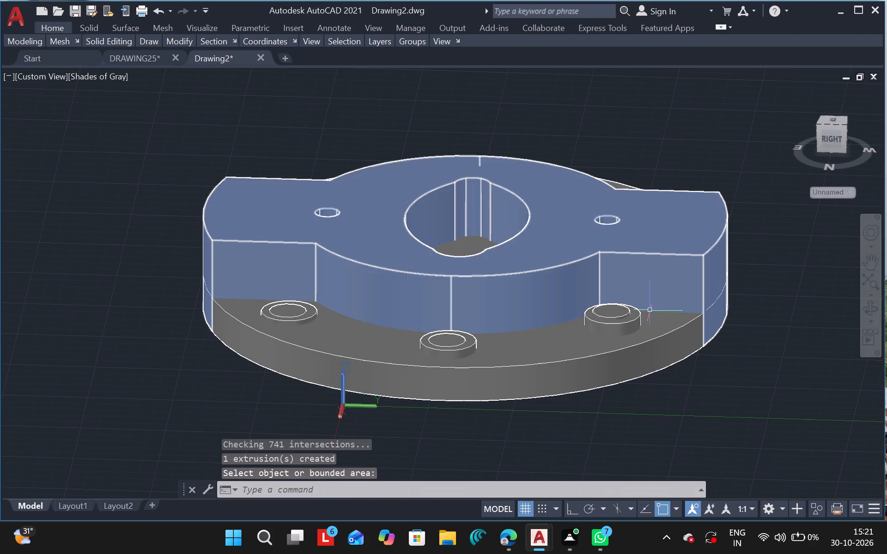
left_click(878, 319)
left_click_drag(777, 287, 886, 295)
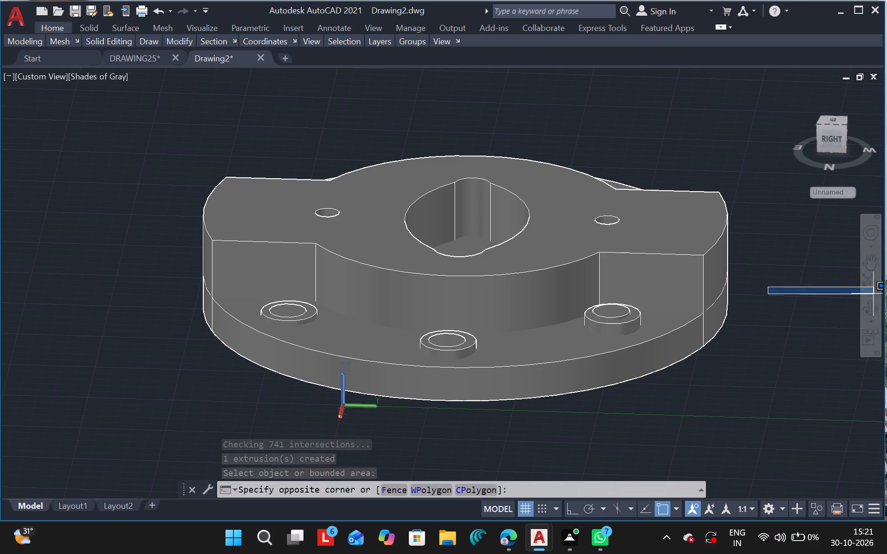
left_click_drag(886, 295, 818, 264)
key("Escape")
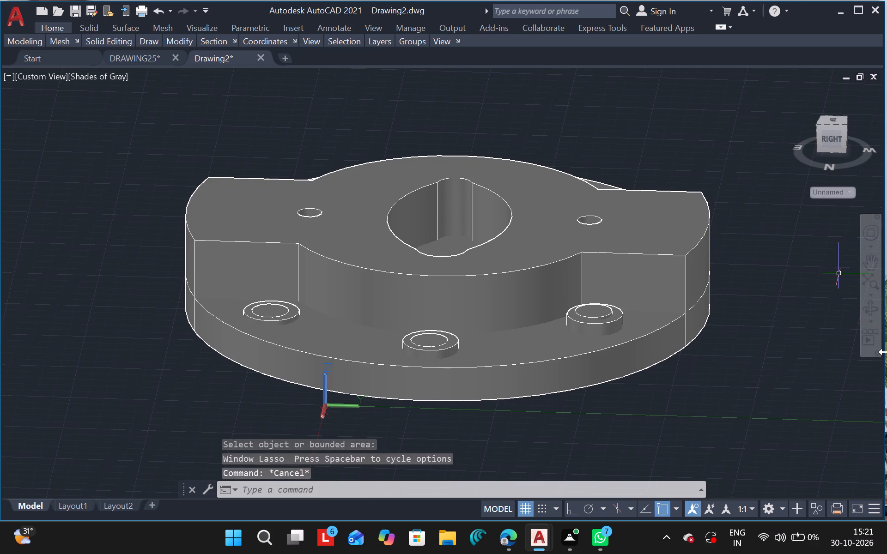
left_click(870, 313)
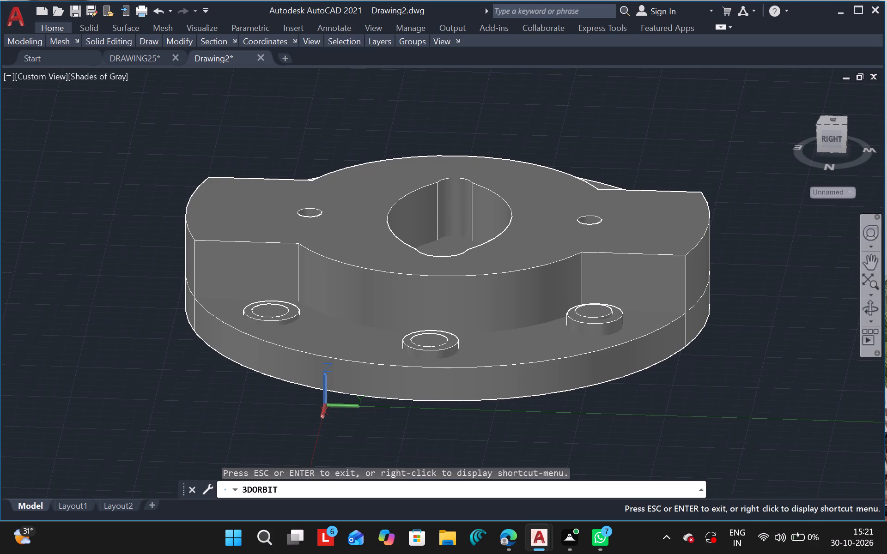
left_click_drag(696, 366, 631, 430)
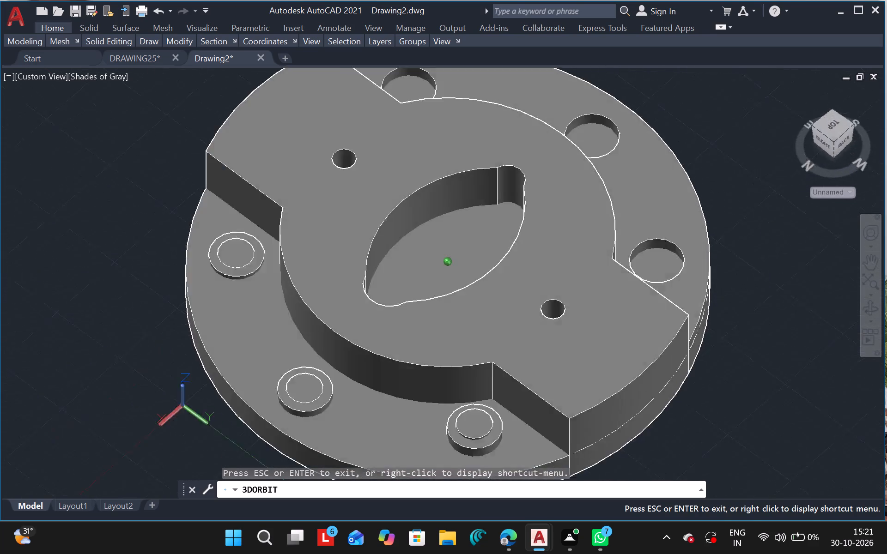
left_click_drag(631, 430, 707, 420)
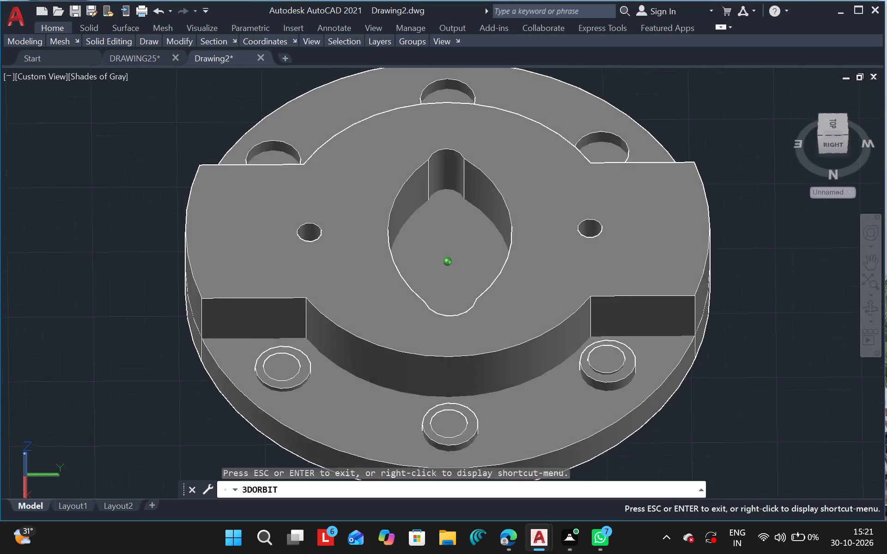
left_click_drag(707, 420, 673, 221)
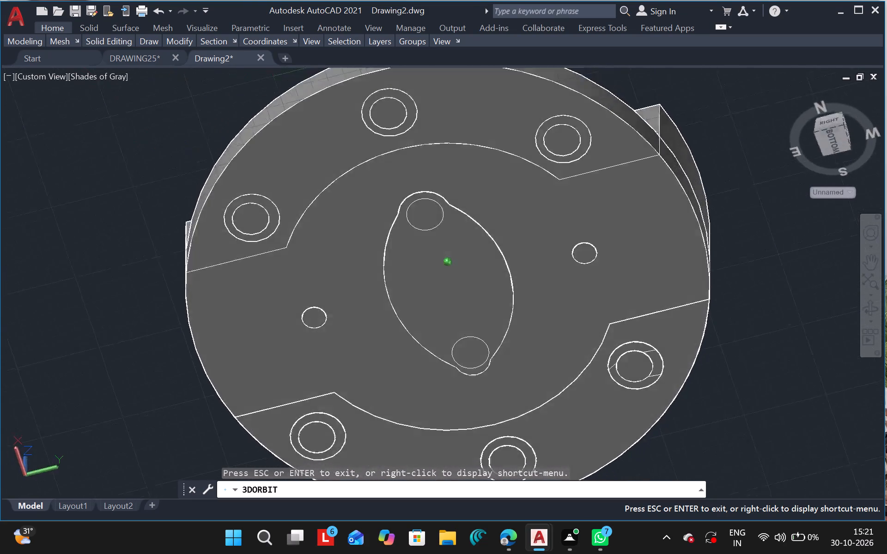
left_click_drag(673, 221, 757, 459)
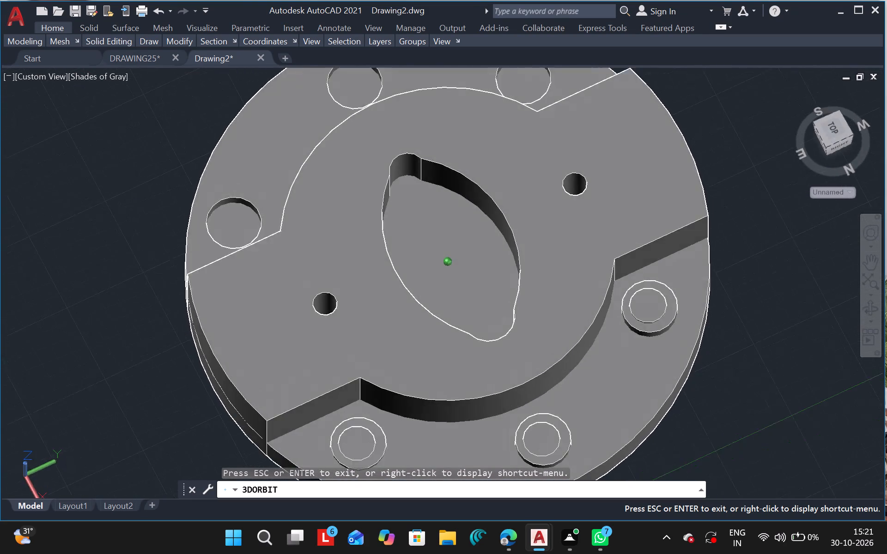
left_click_drag(757, 459, 707, 461)
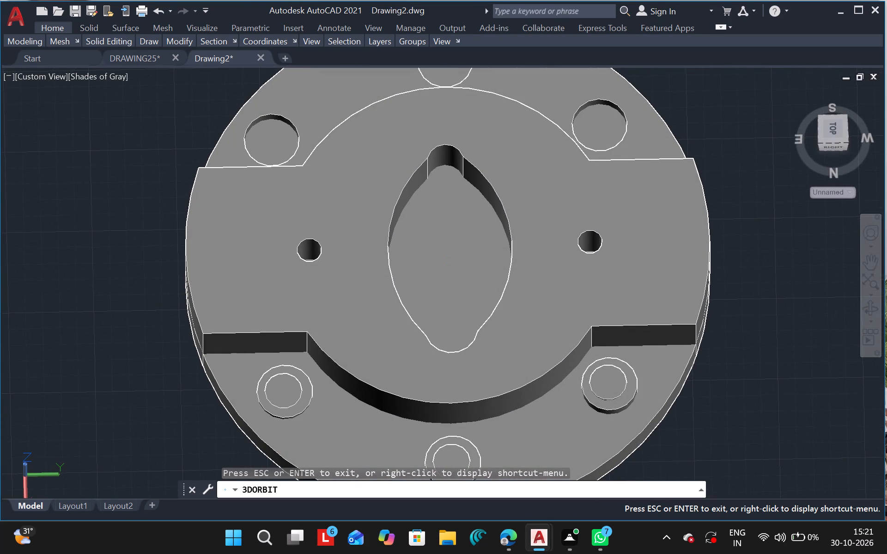
key("Escape")
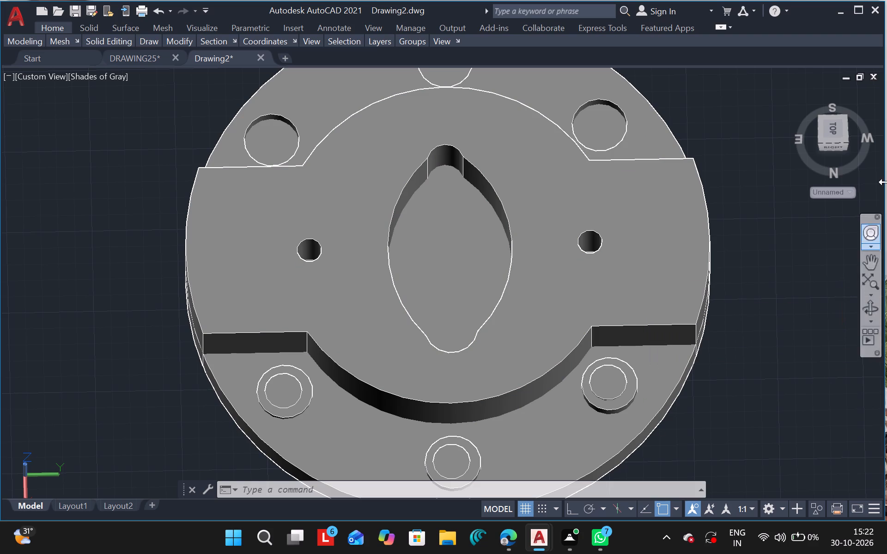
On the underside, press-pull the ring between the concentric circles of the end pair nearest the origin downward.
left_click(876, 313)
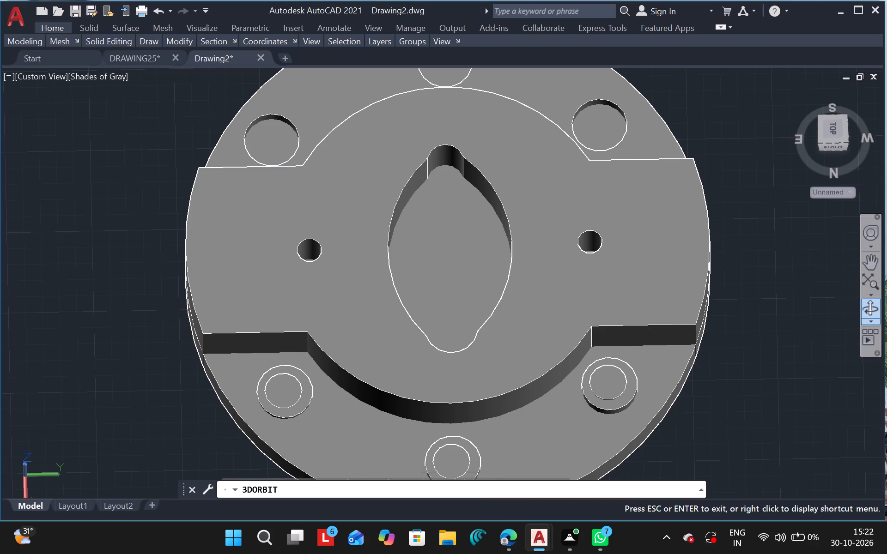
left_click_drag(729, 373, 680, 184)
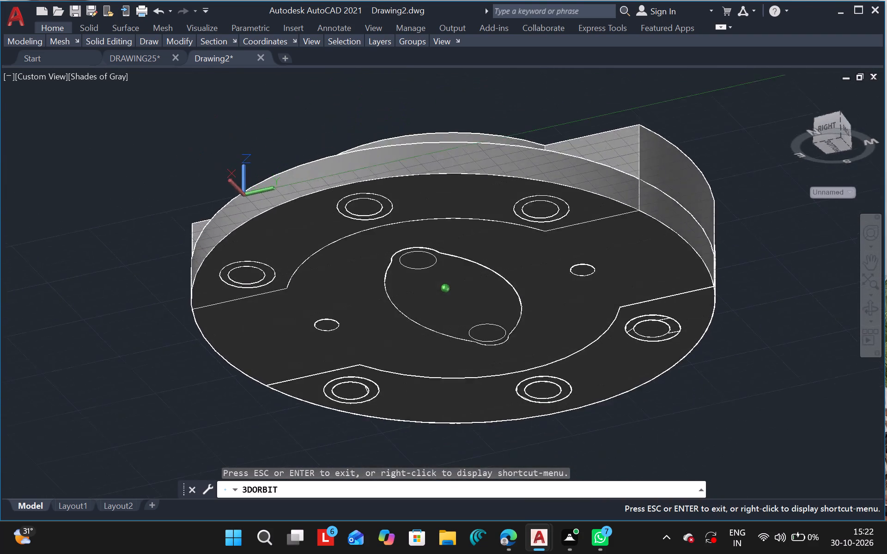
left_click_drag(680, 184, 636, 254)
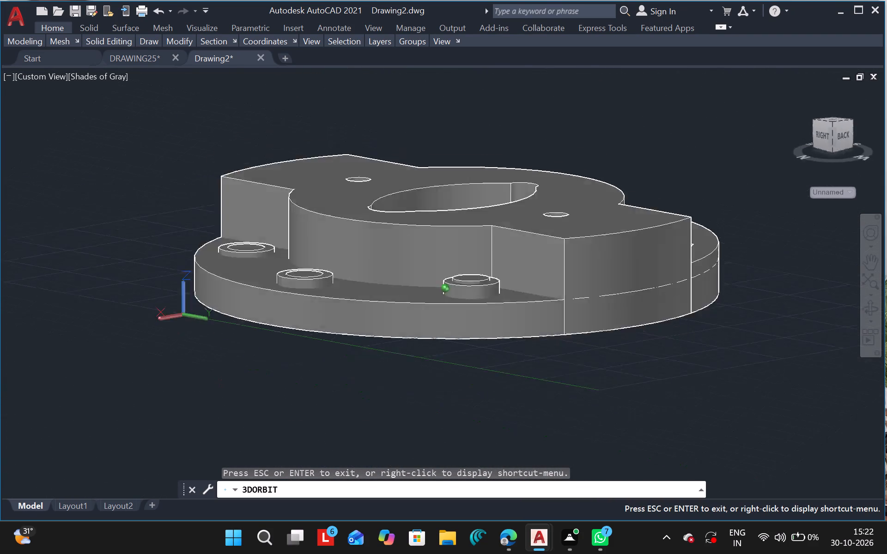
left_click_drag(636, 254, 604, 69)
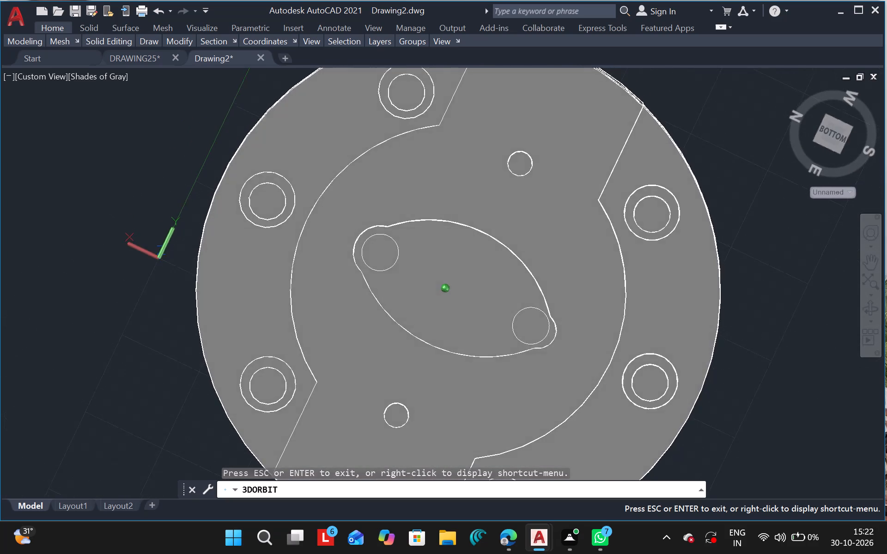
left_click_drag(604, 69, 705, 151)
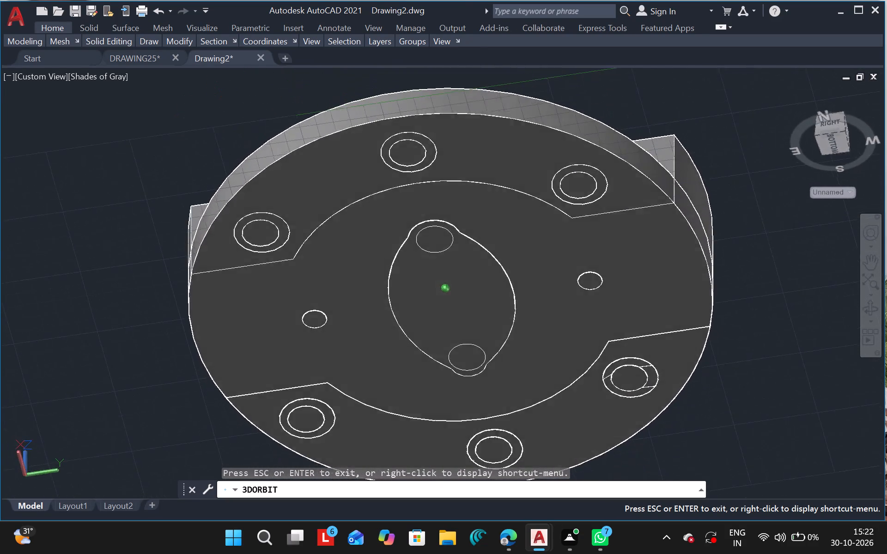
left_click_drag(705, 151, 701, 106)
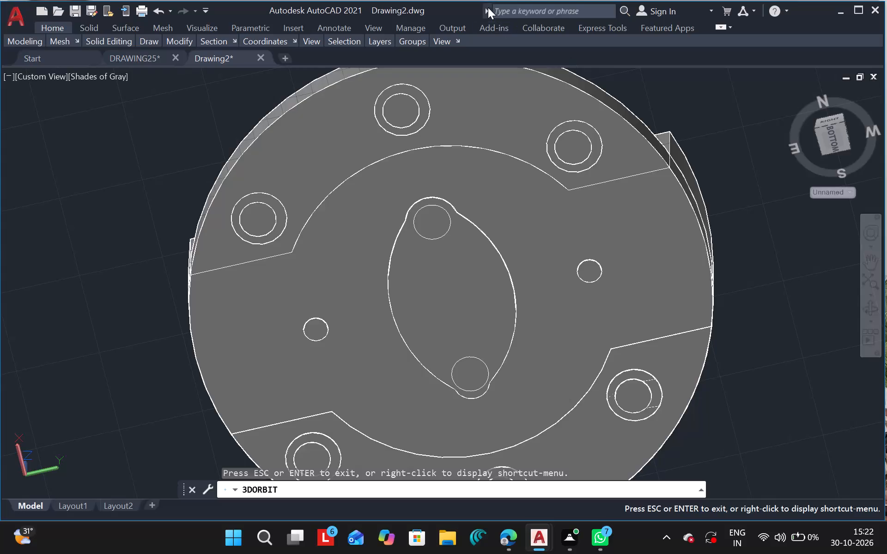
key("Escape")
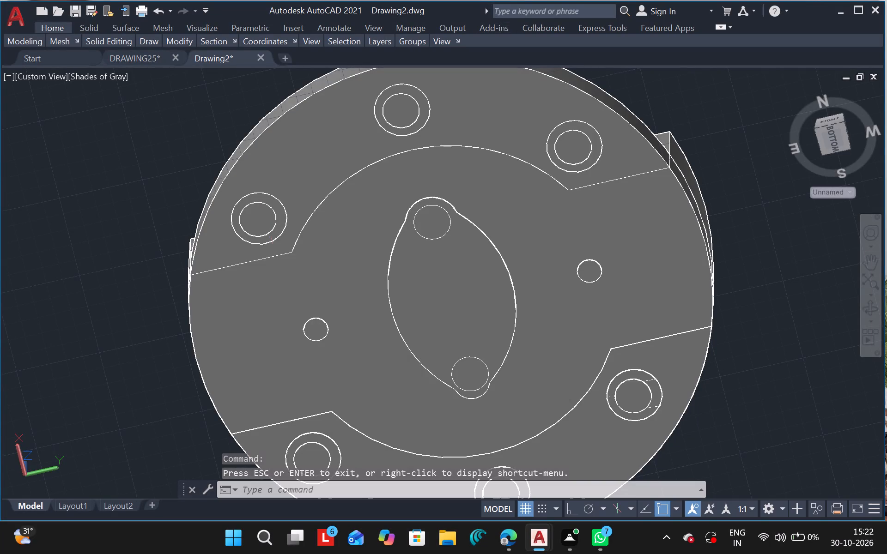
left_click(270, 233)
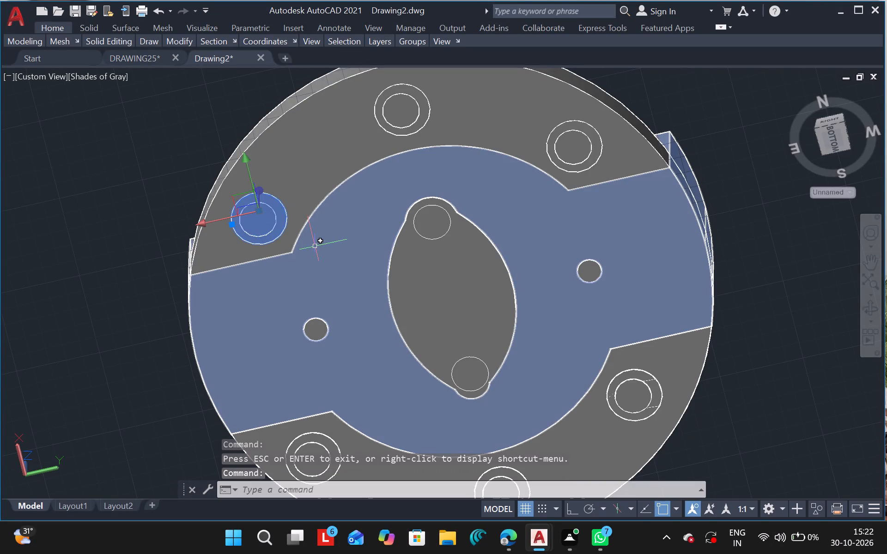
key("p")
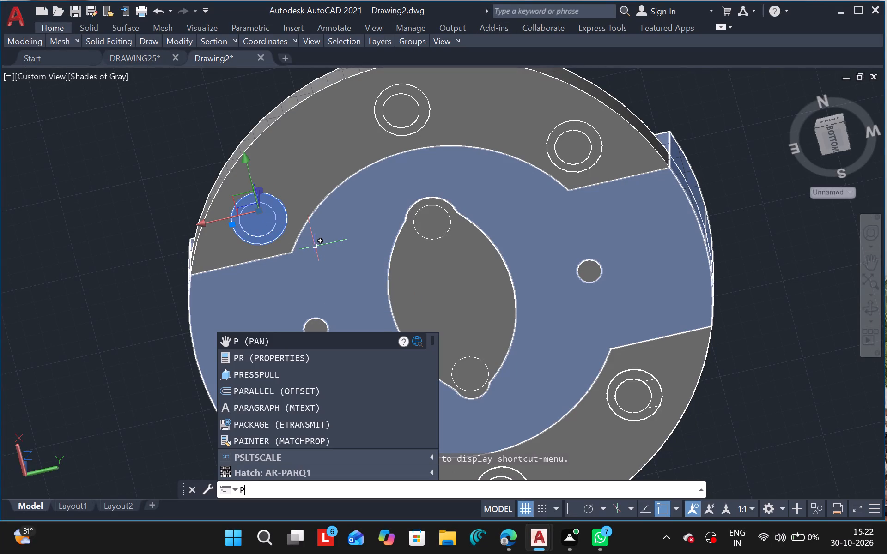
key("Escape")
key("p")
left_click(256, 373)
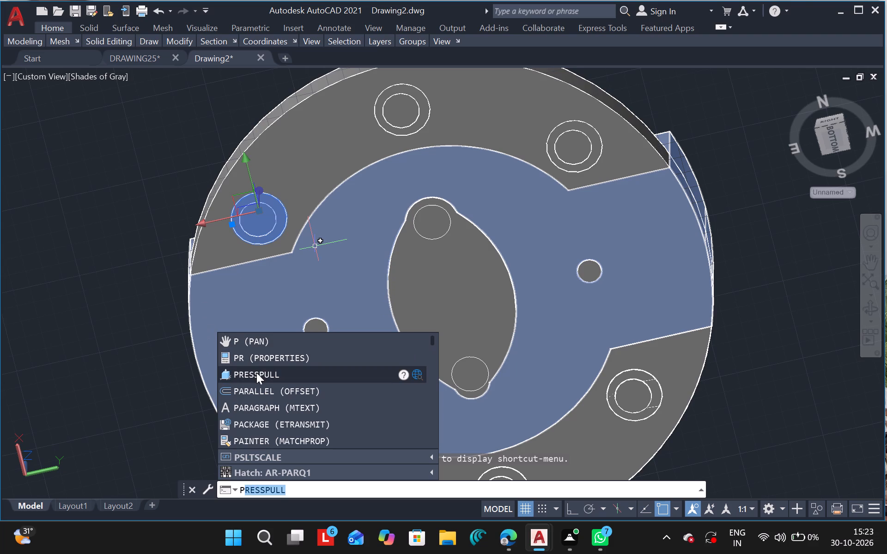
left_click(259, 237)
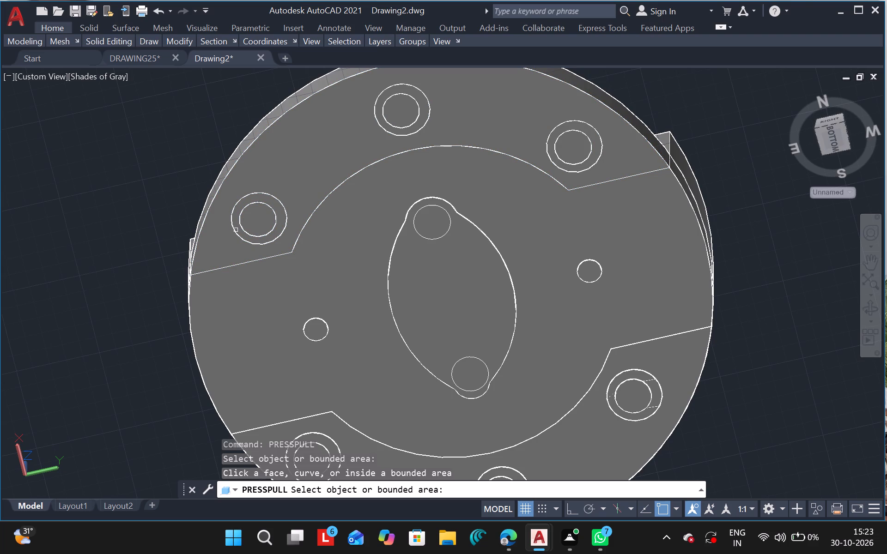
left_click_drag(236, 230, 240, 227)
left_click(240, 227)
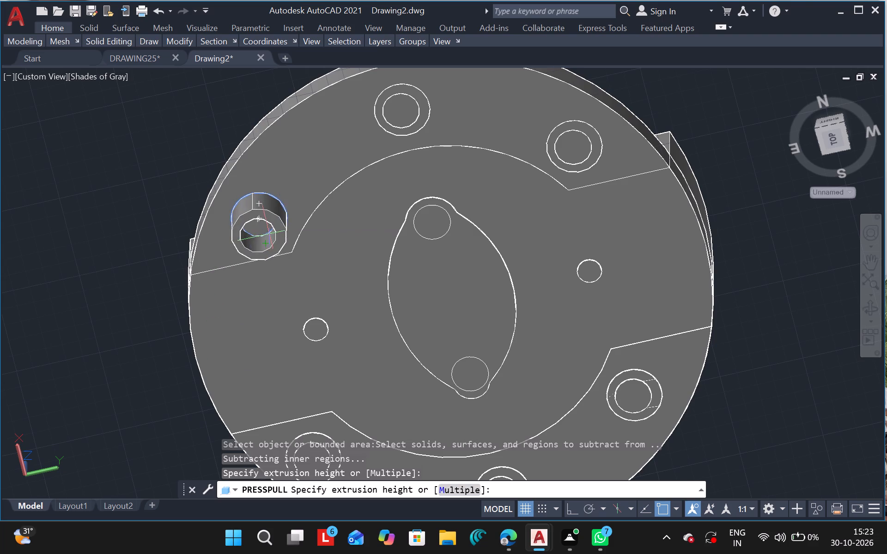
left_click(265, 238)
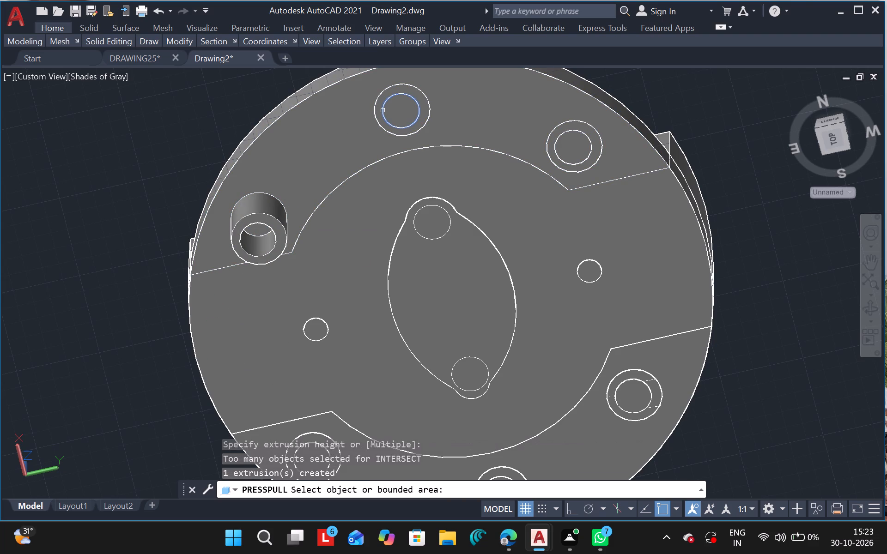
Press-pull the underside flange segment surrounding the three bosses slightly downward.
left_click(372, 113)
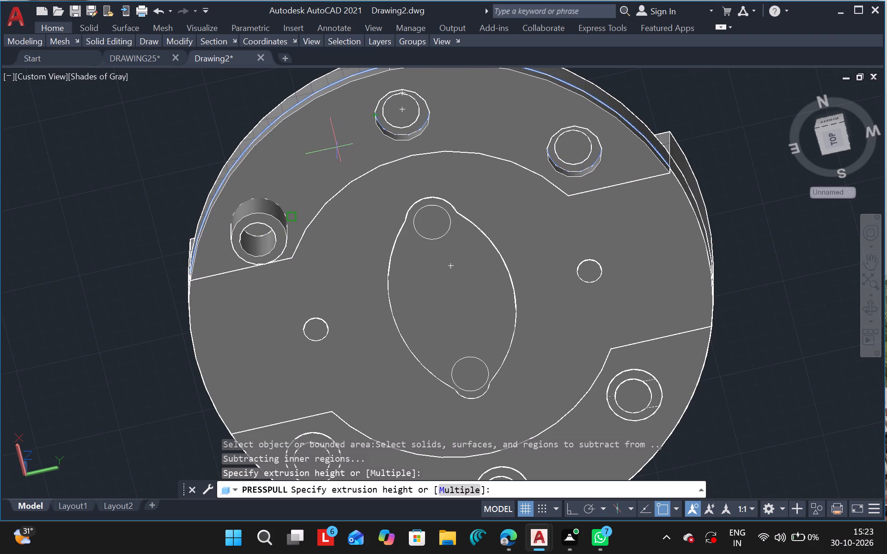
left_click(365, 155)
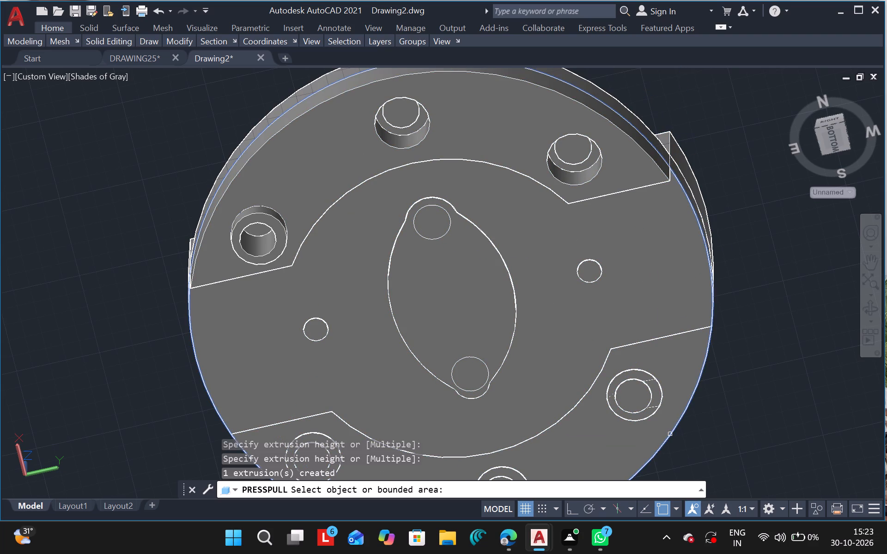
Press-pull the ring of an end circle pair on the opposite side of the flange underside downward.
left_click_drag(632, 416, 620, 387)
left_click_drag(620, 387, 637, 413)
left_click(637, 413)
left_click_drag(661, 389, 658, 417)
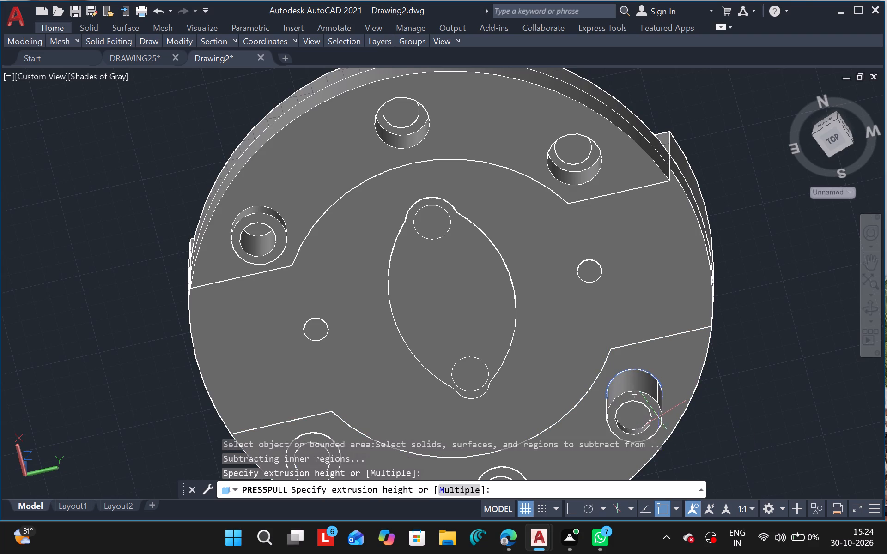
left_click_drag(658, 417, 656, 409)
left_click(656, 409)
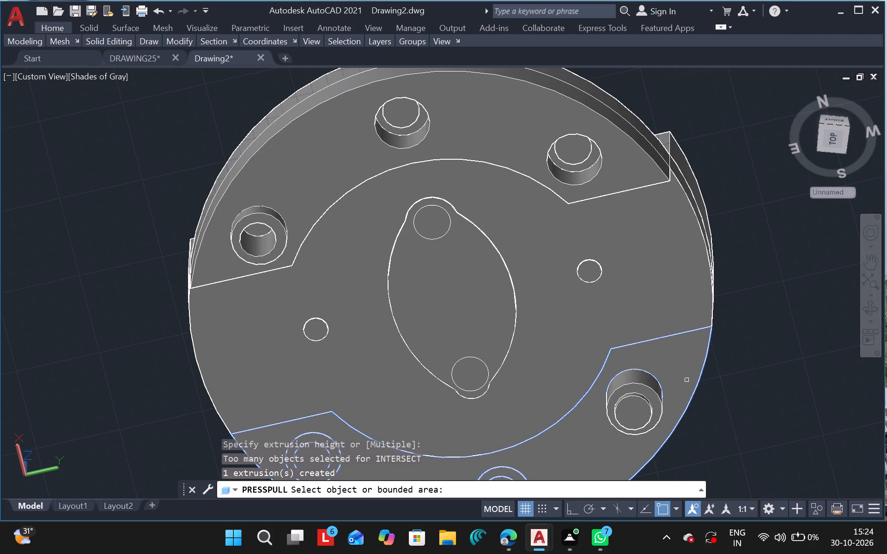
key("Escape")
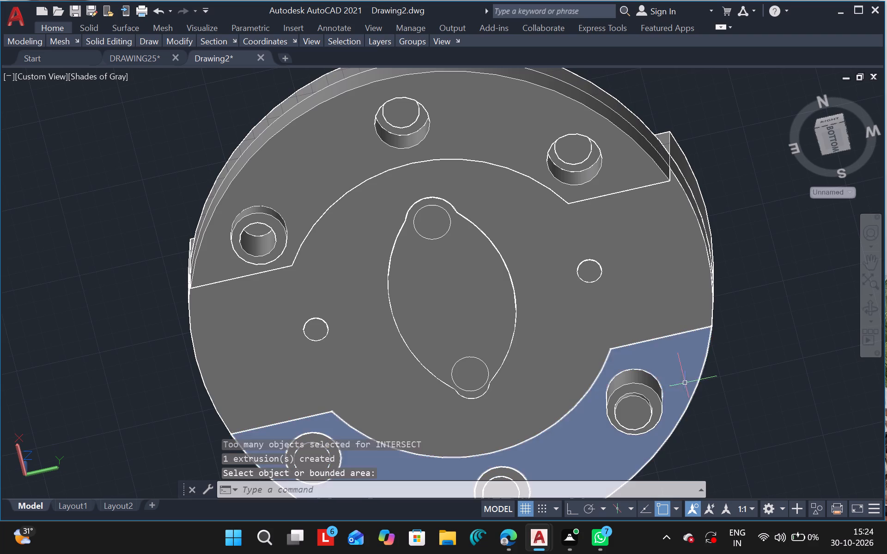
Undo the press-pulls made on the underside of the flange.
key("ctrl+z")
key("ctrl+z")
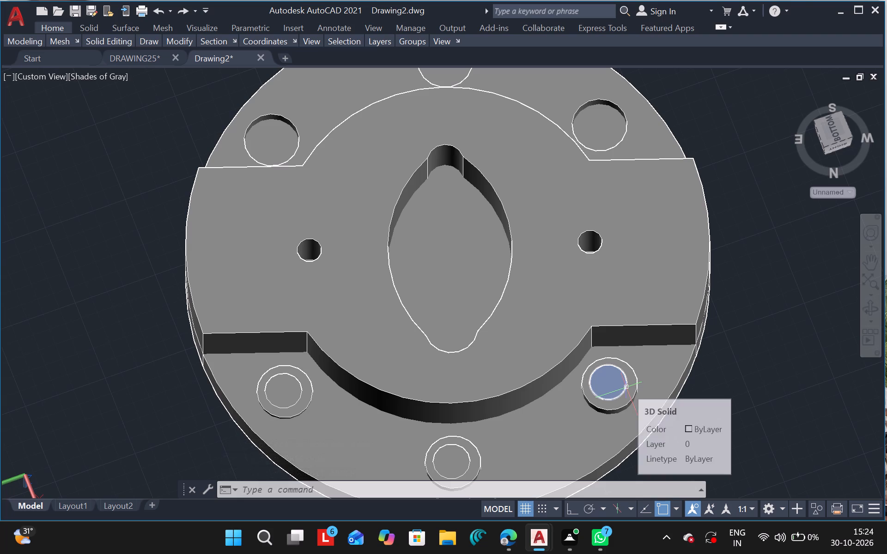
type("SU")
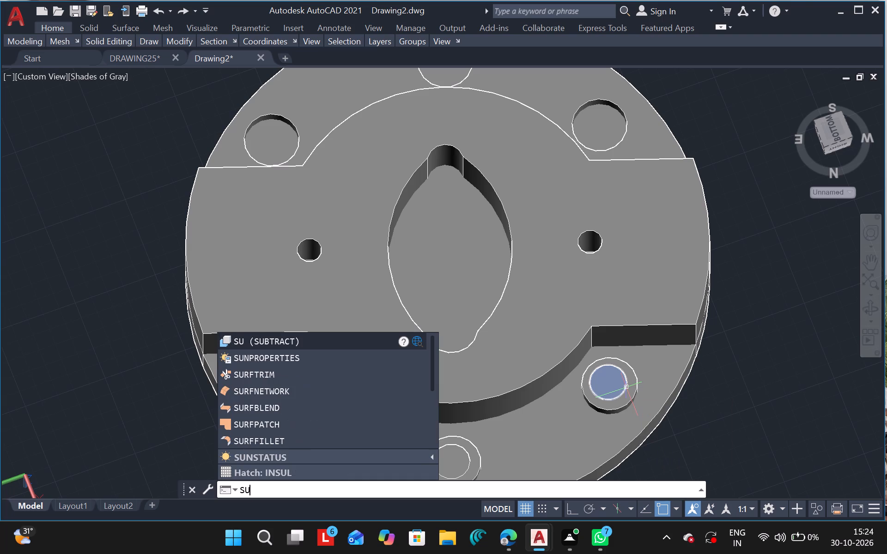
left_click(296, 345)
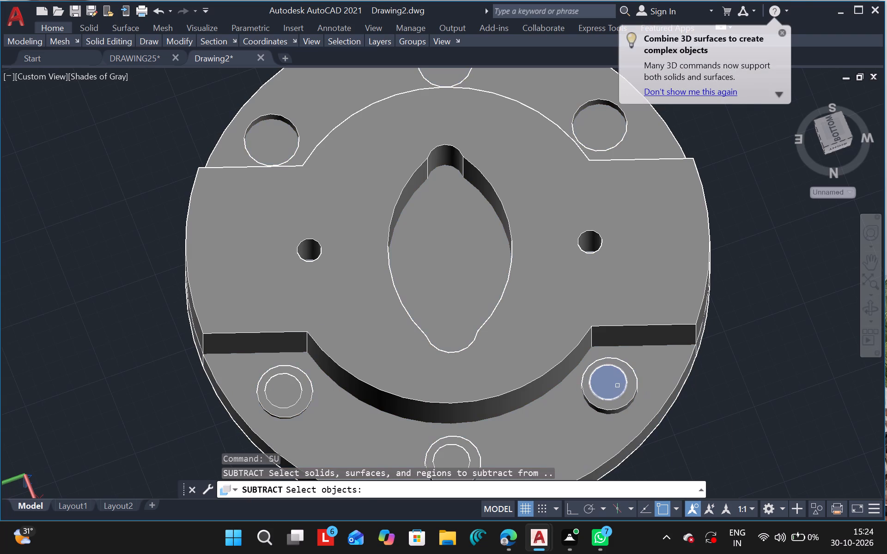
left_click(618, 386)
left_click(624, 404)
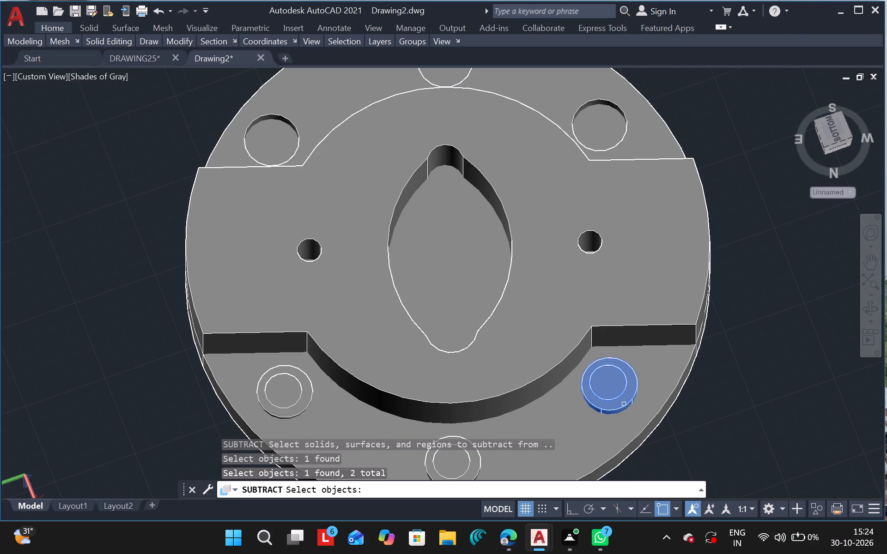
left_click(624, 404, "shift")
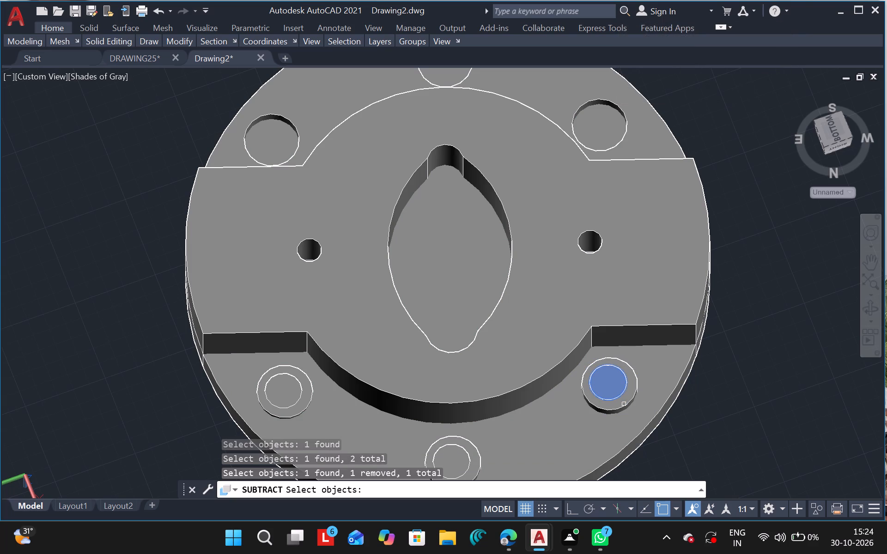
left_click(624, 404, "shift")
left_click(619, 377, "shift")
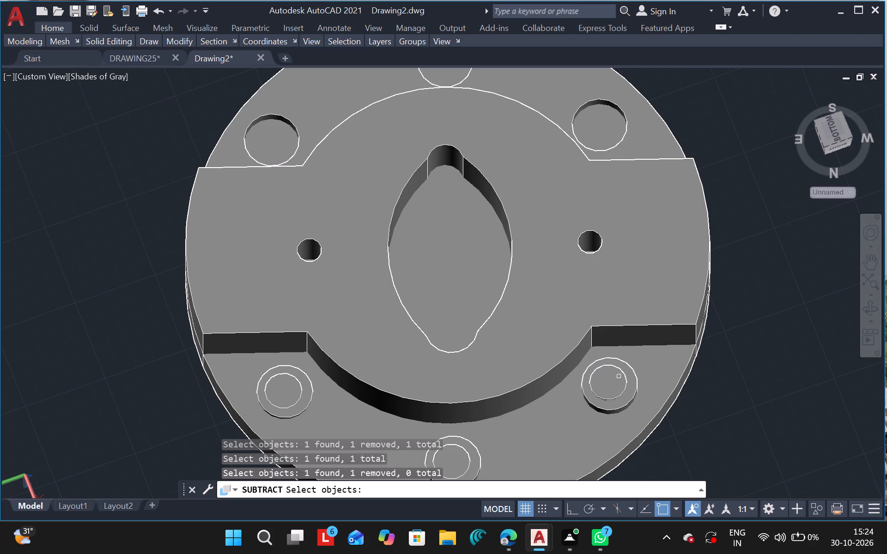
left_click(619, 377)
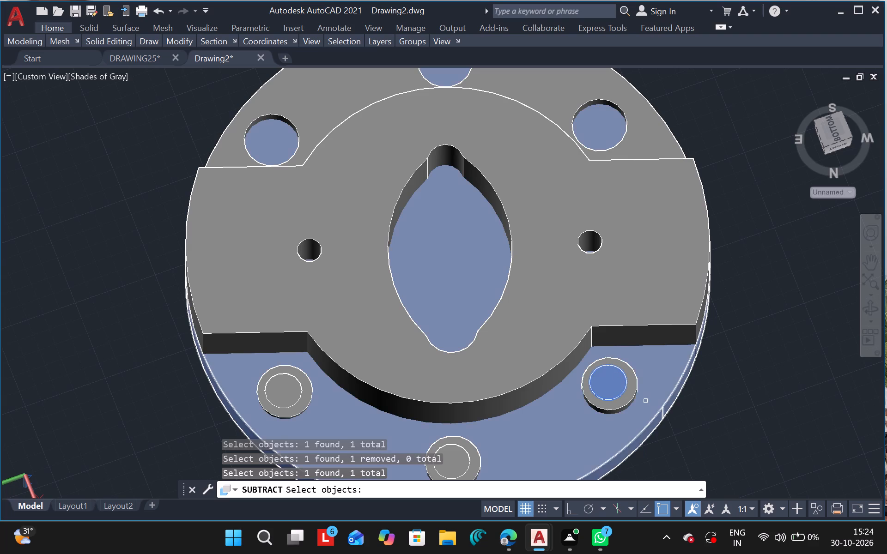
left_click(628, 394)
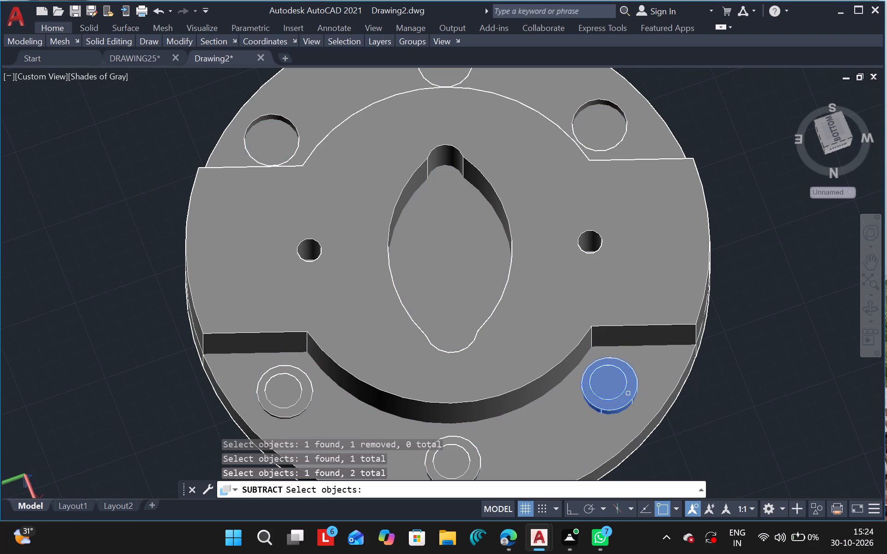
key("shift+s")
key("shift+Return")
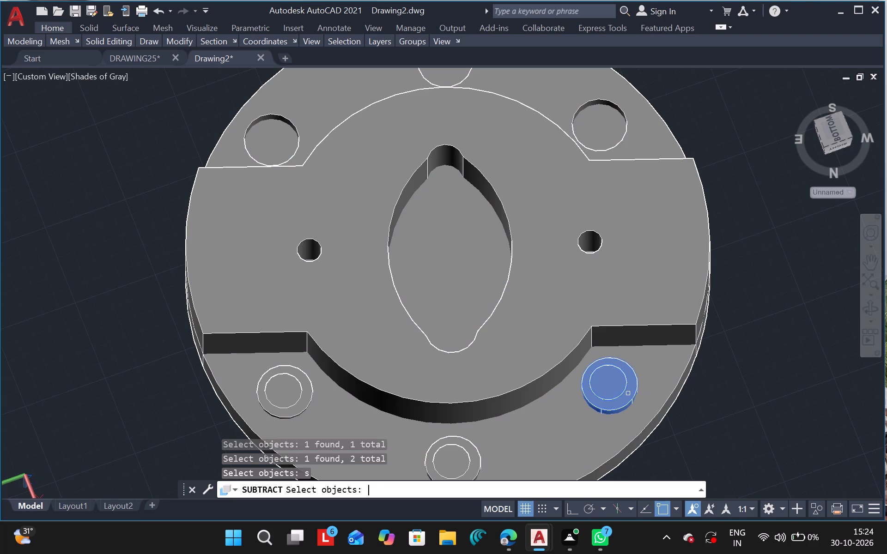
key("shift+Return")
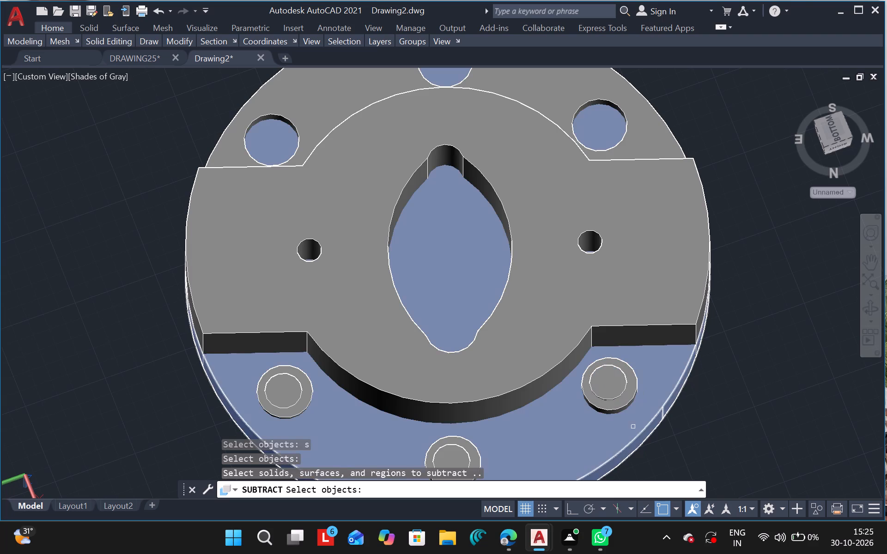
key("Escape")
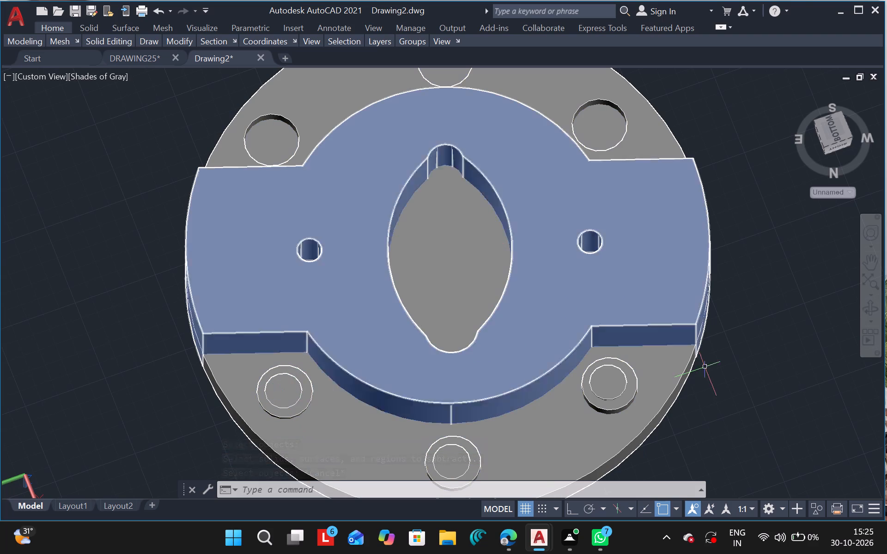
Examine the flange from its side, top and underside, checking the three bosses and the circular openings on the opposite segment.
left_click(873, 304)
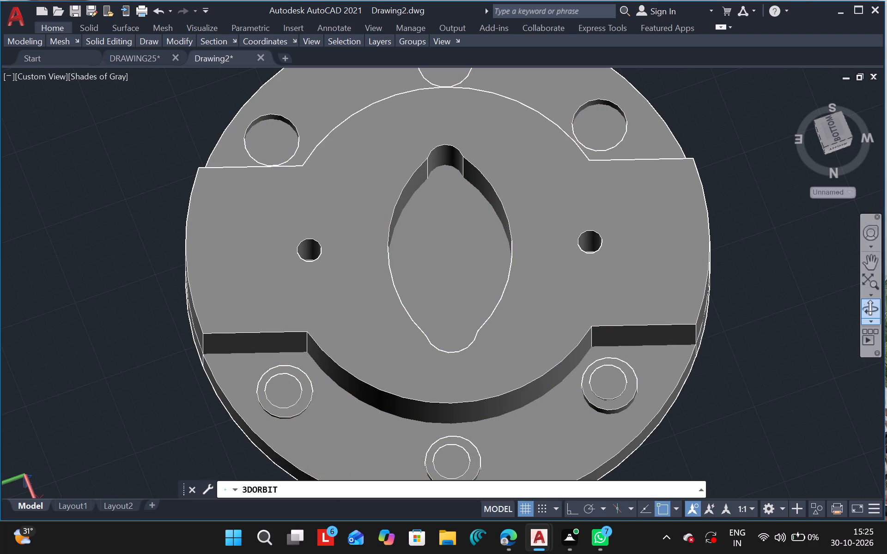
left_click_drag(703, 361, 602, 229)
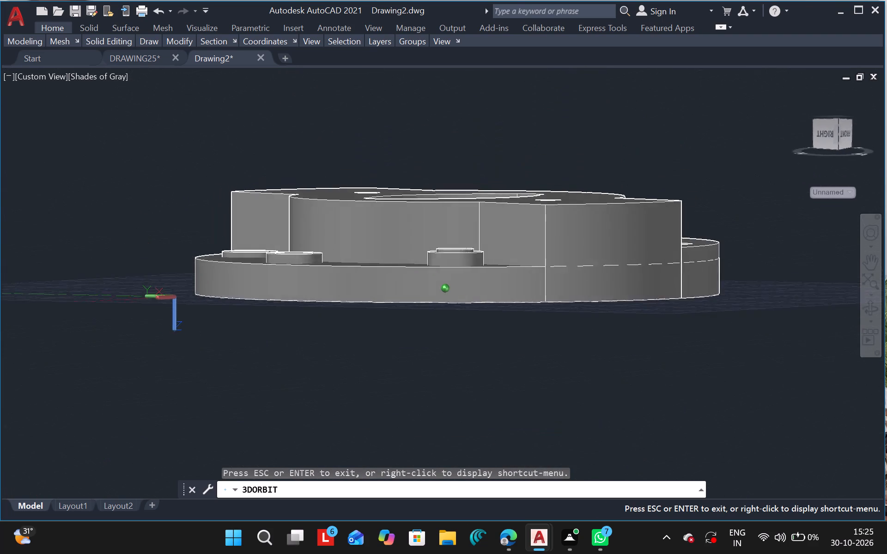
left_click_drag(602, 229, 603, 134)
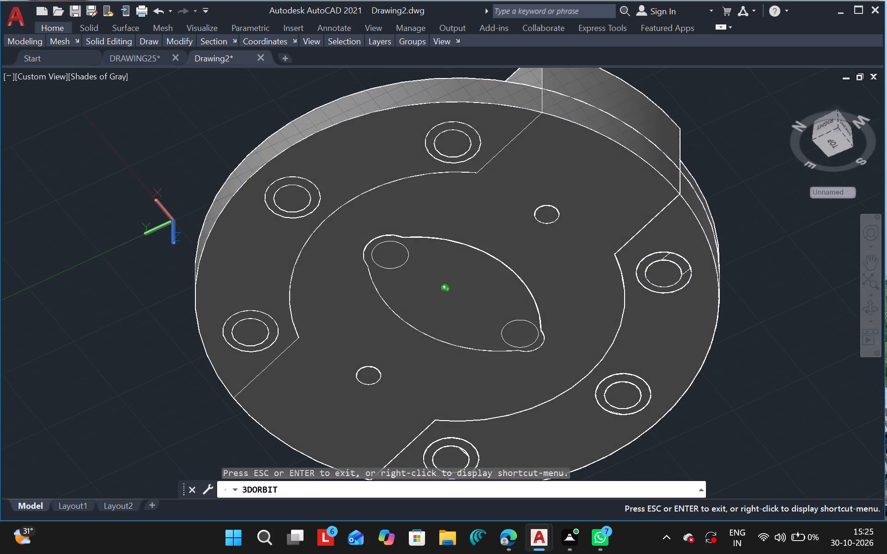
left_click_drag(603, 134, 583, 128)
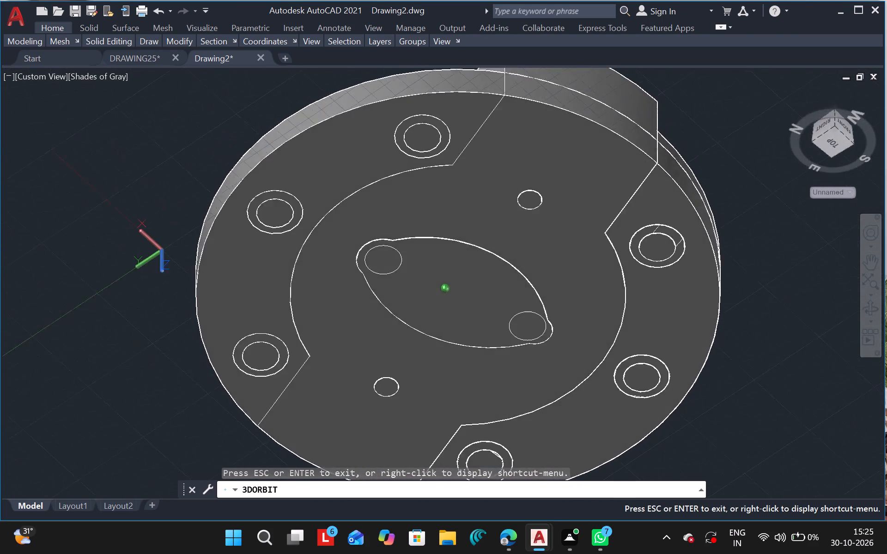
left_click_drag(583, 128, 666, 244)
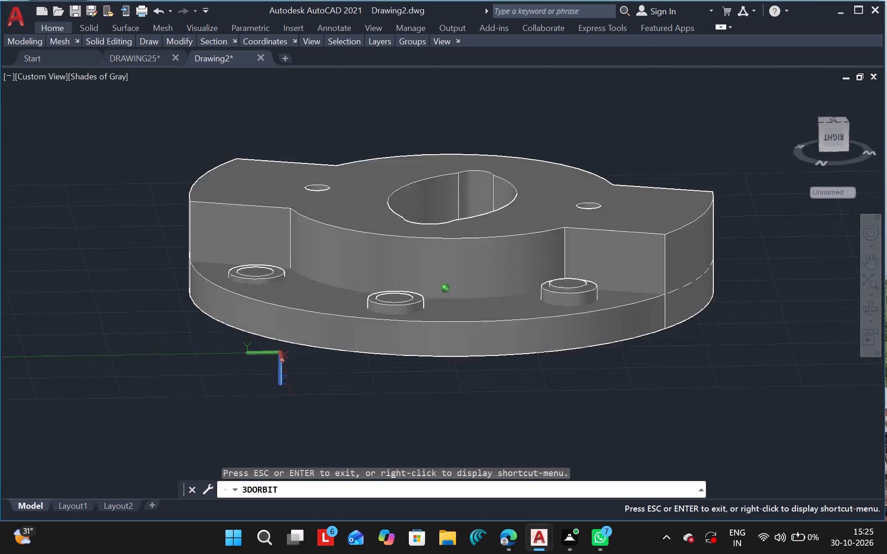
left_click_drag(666, 244, 652, 227)
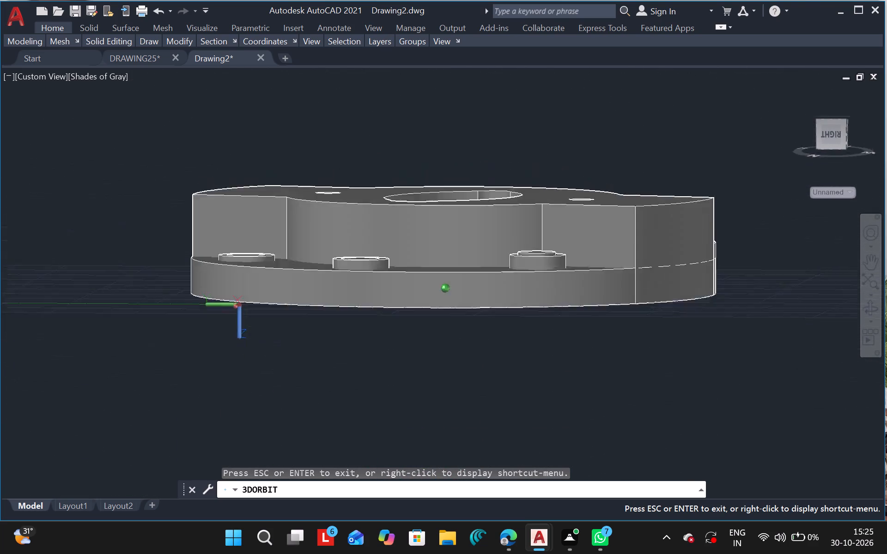
left_click_drag(652, 227, 646, 71)
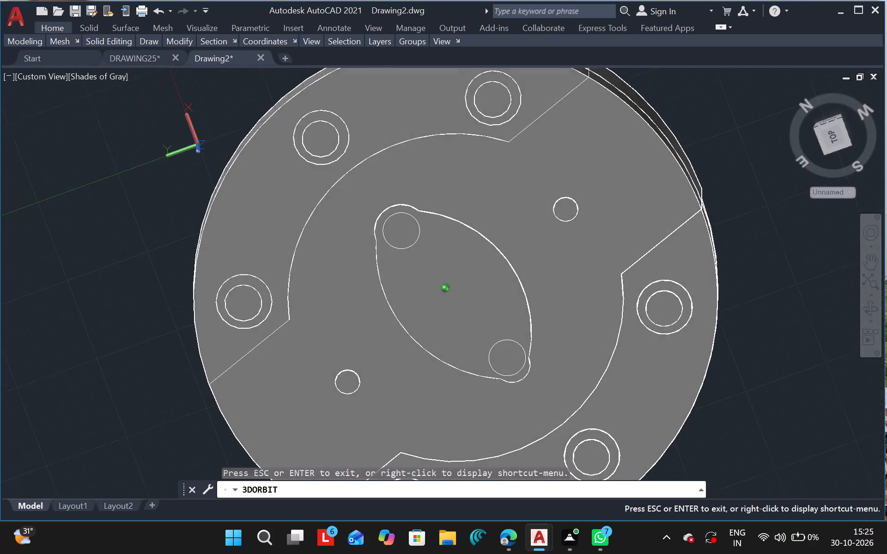
left_click_drag(646, 71, 631, 180)
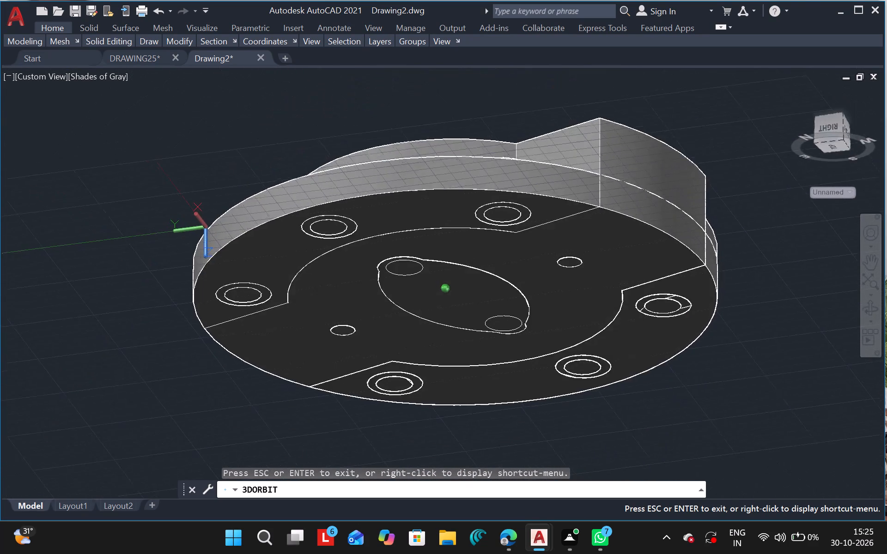
left_click_drag(631, 180, 688, 301)
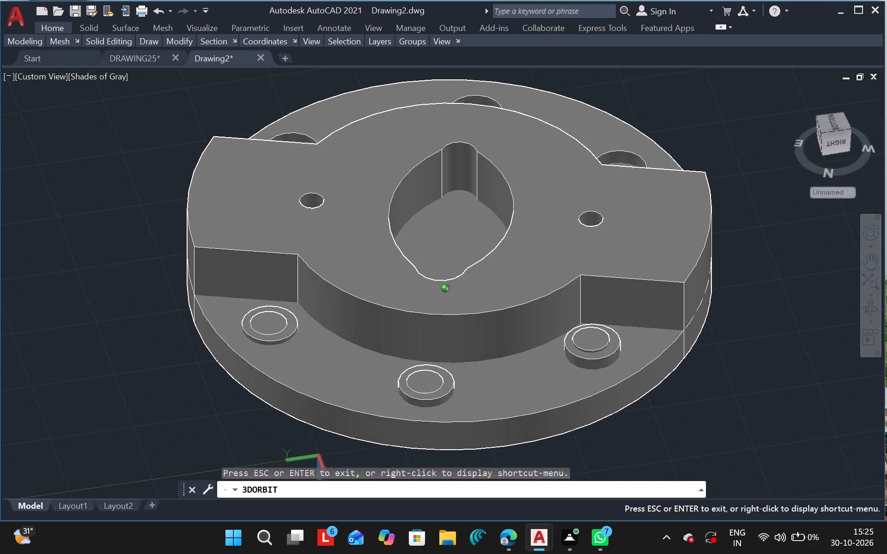
left_click_drag(688, 301, 726, 330)
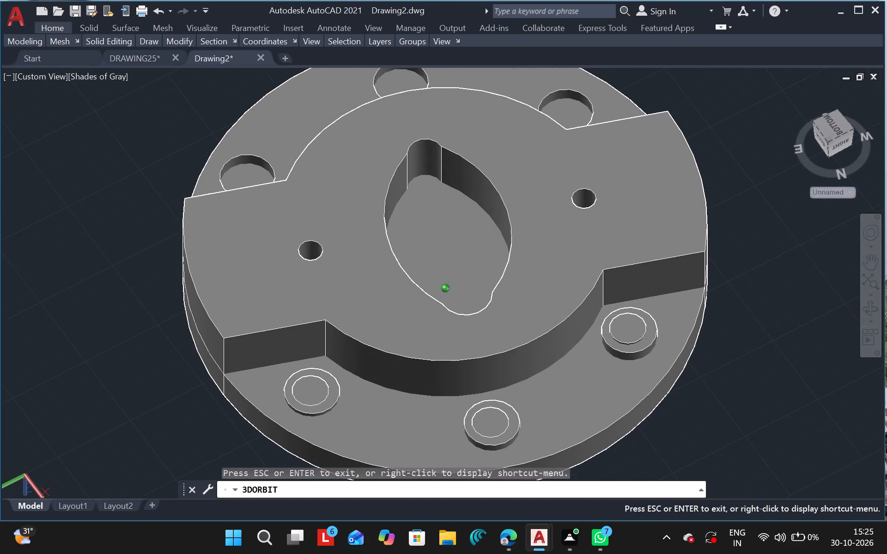
left_click_drag(726, 330, 707, 360)
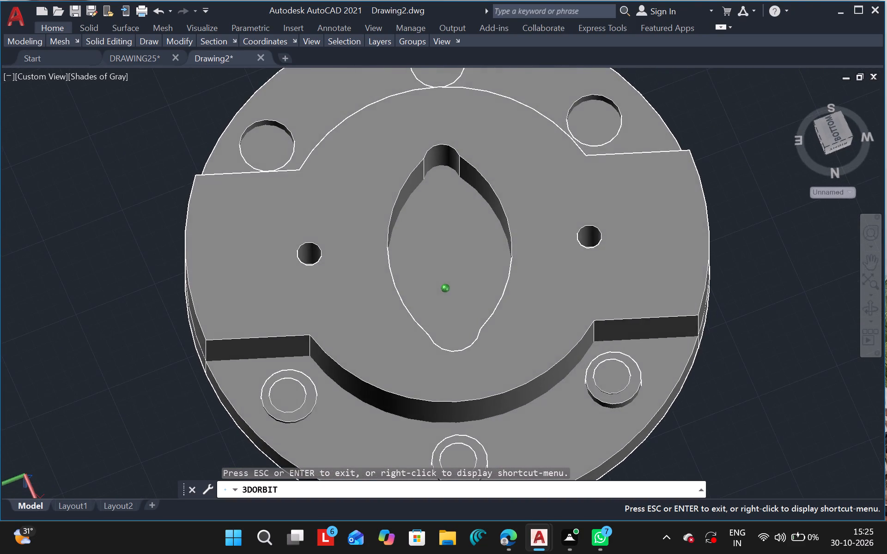
left_click_drag(707, 360, 717, 372)
key("Escape")
left_click(717, 372)
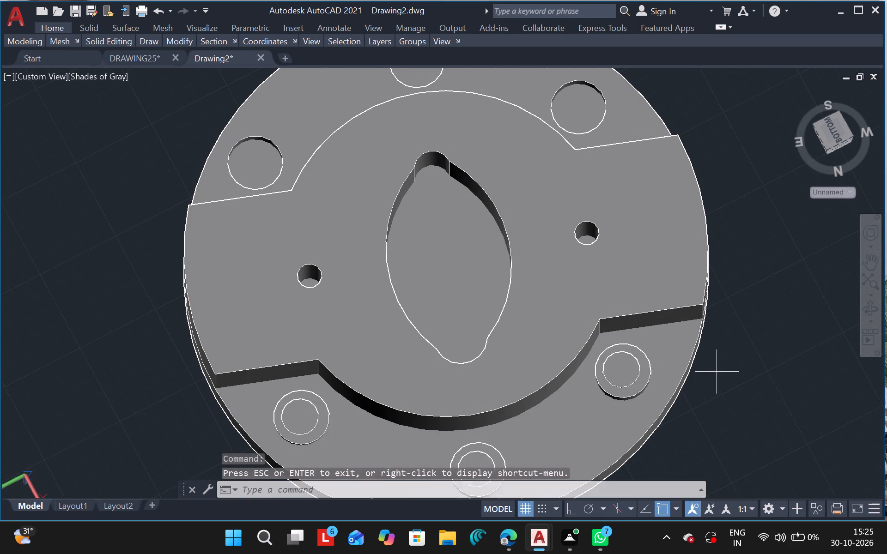
key("Escape")
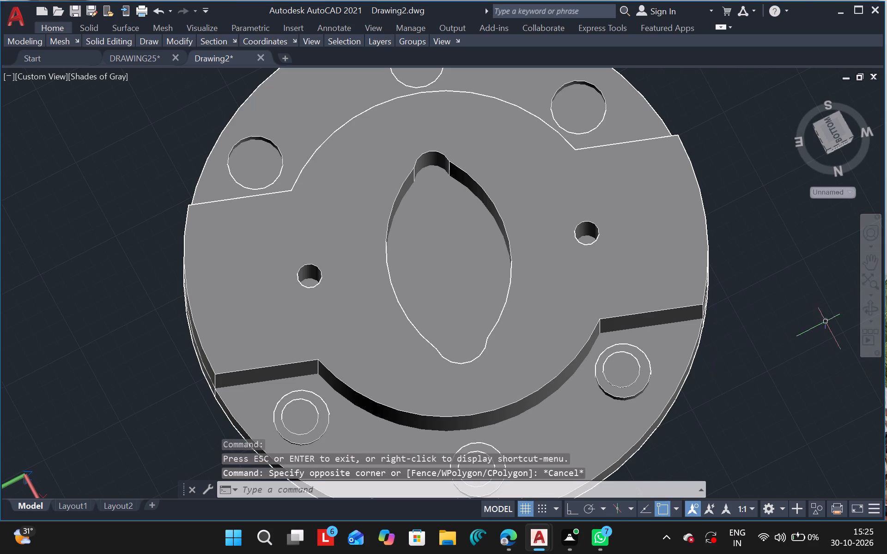
type("PAN")
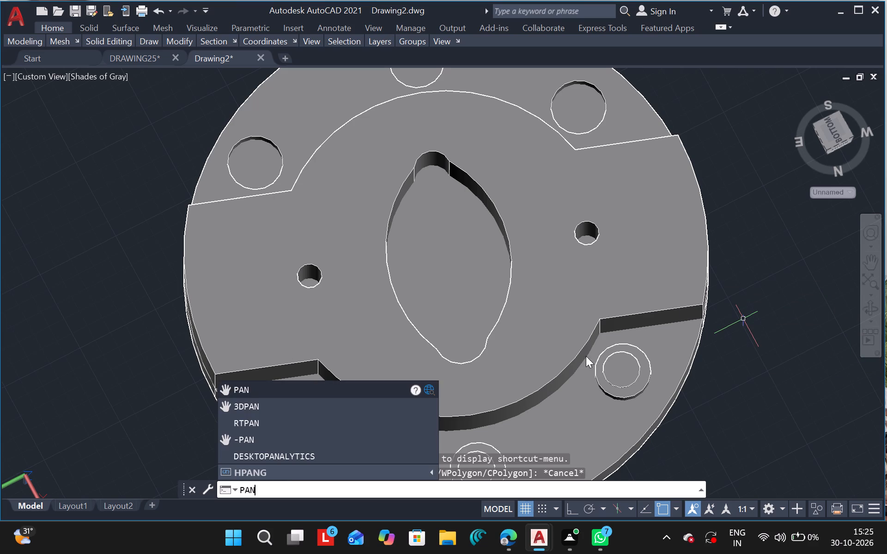
left_click(343, 395)
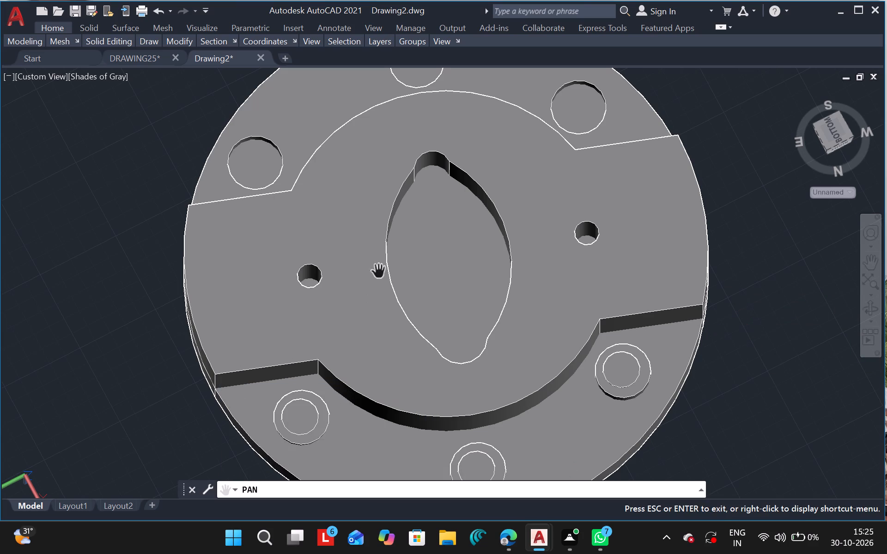
left_click_drag(422, 224, 425, 324)
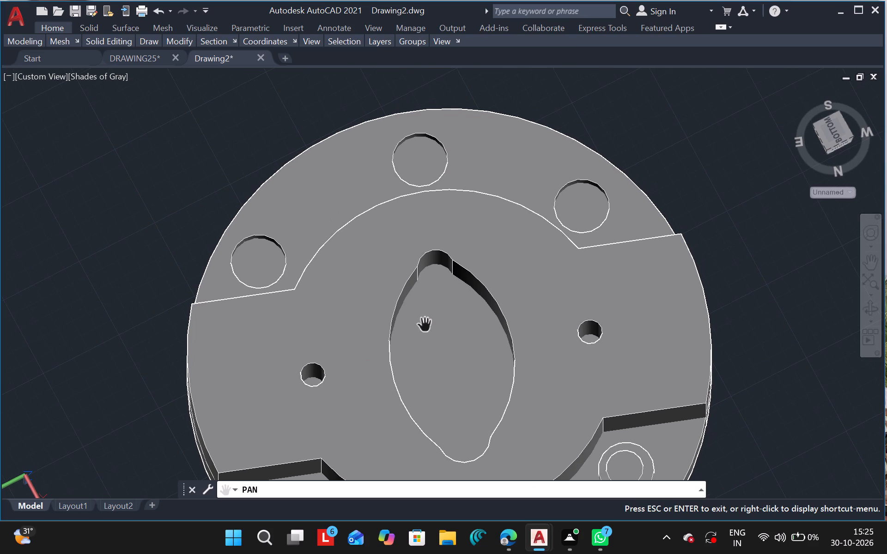
key("Escape")
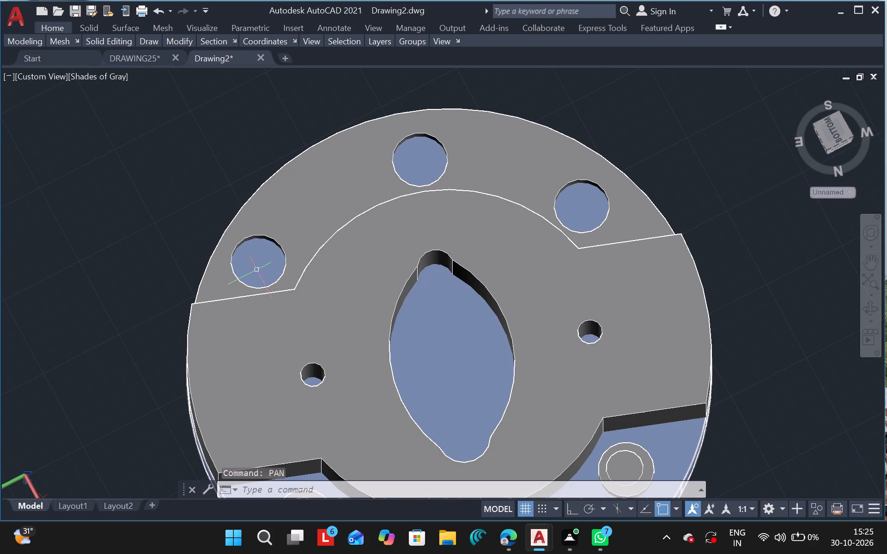
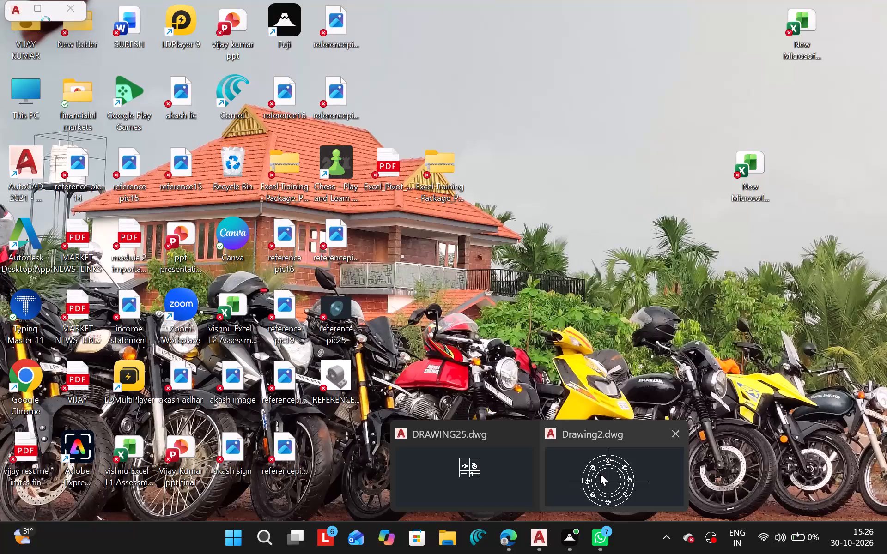
Switch to Drawing2 and examine the flange from its side and underside, checking the circular recesses opposite the three bosses.
left_click(600, 474)
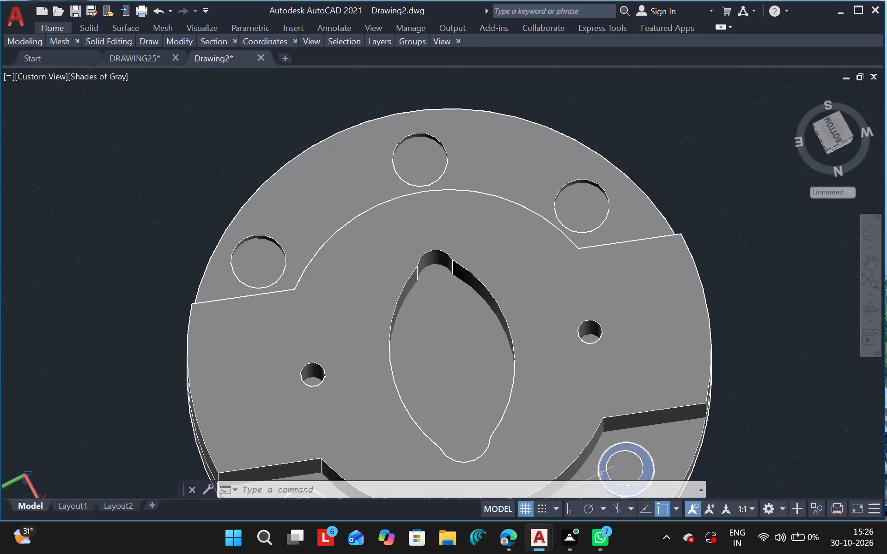
left_click(867, 309)
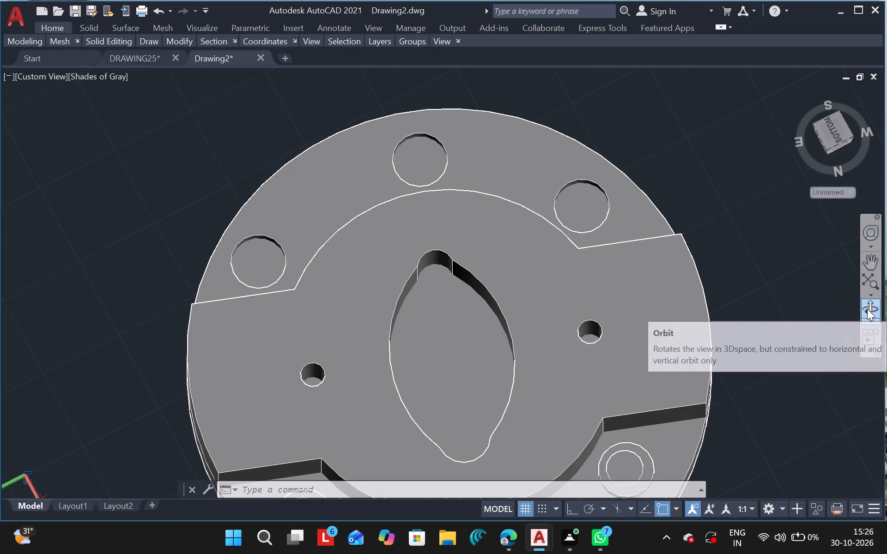
left_click_drag(738, 350, 613, 201)
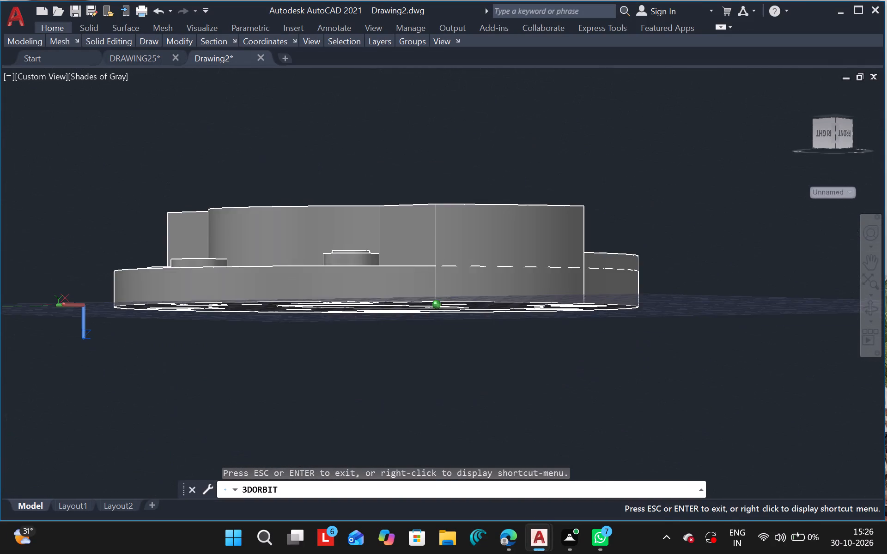
left_click_drag(613, 201, 632, 256)
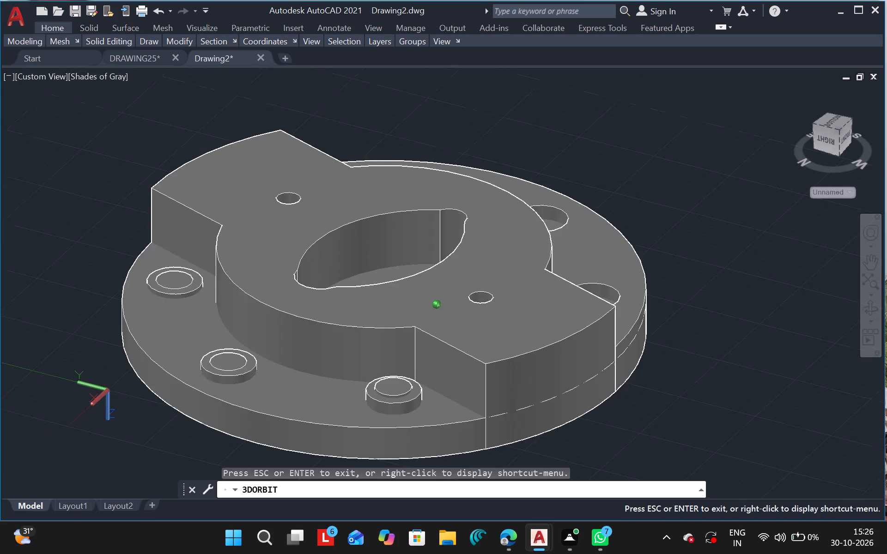
left_click_drag(632, 256, 694, 332)
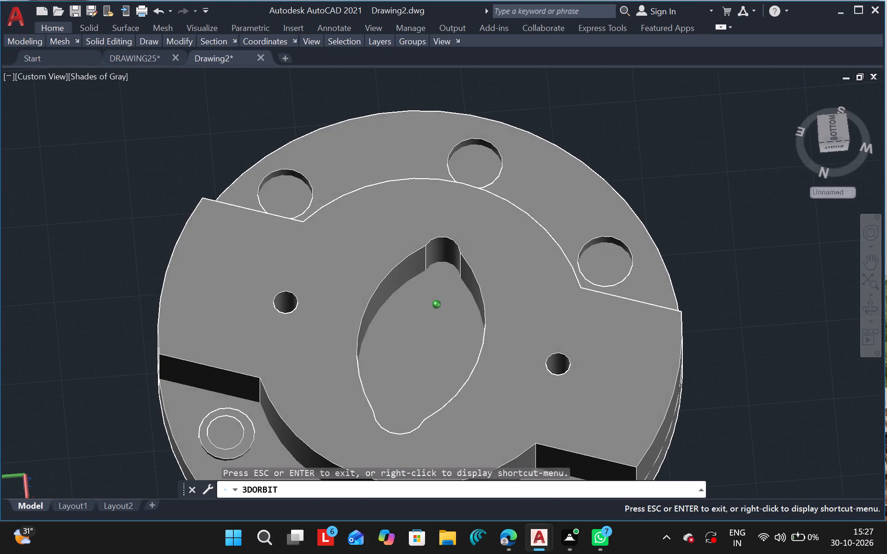
left_click_drag(694, 332, 695, 333)
key("Escape")
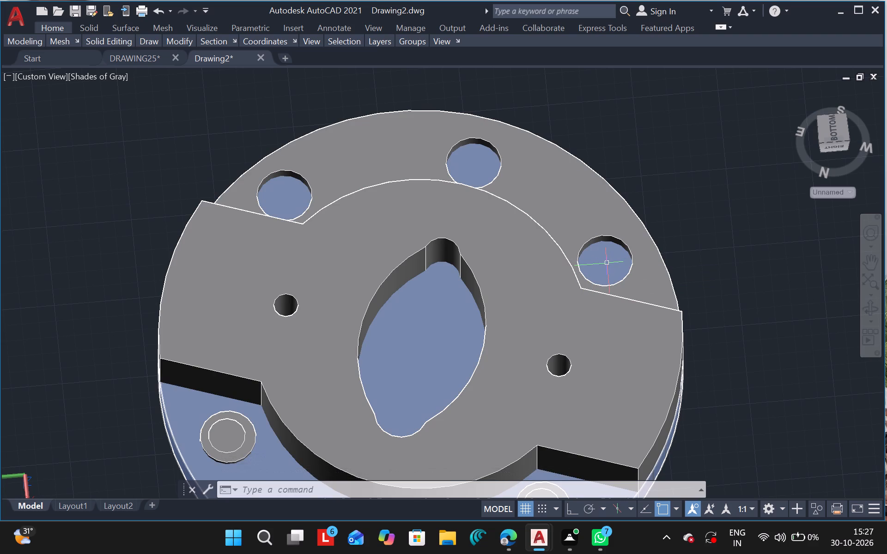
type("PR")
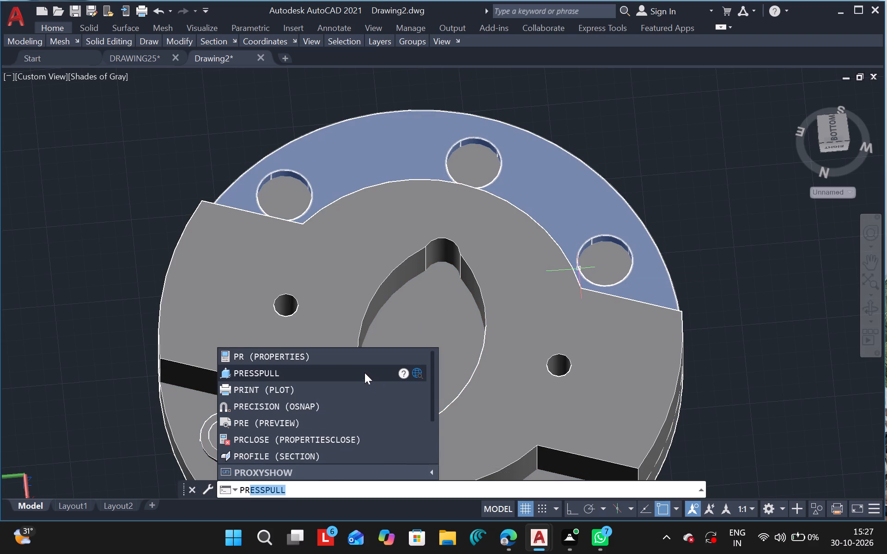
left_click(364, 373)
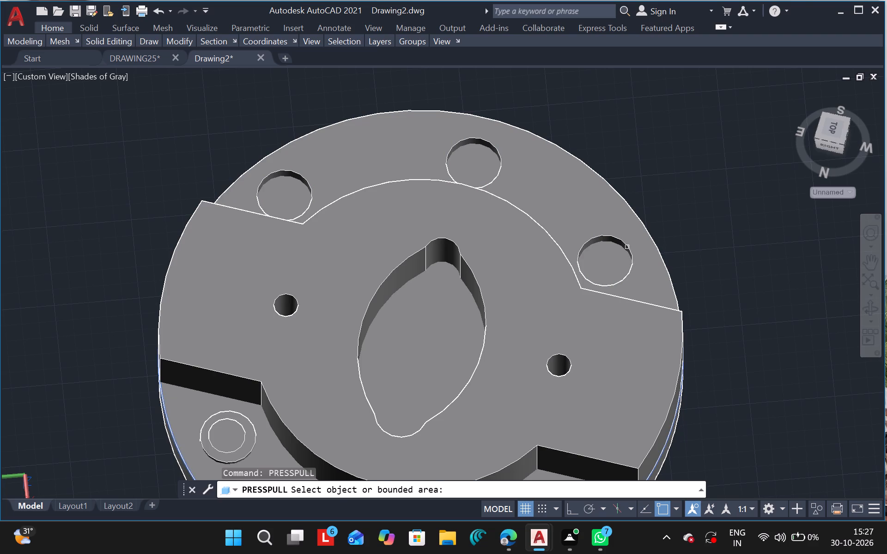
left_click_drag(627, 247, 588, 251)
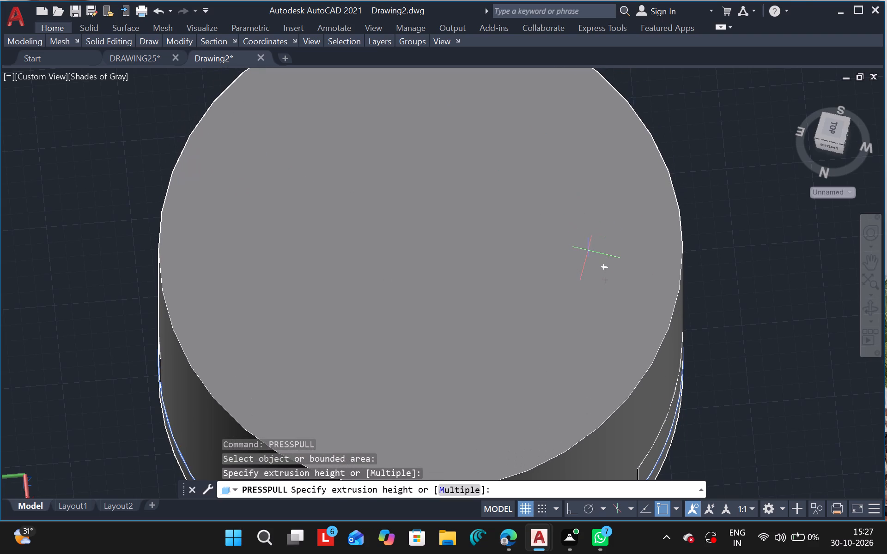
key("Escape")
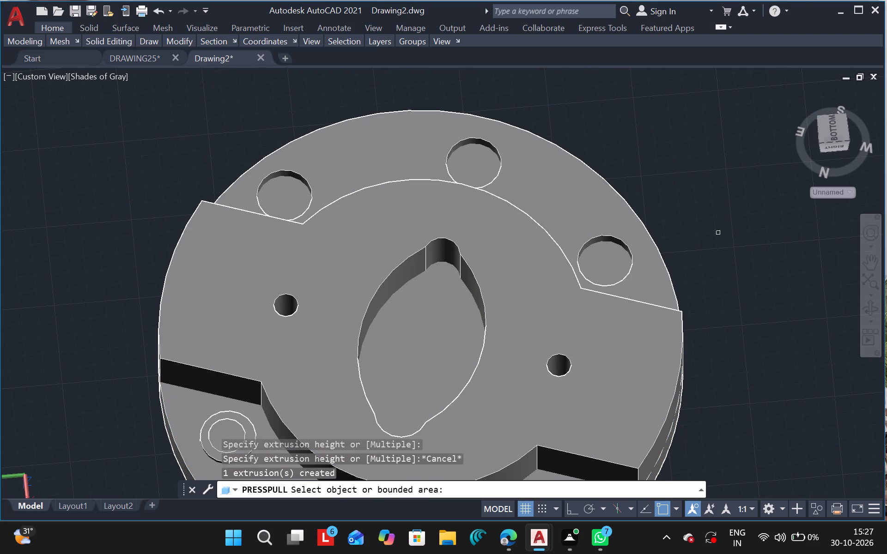
Examine the whole flange from both faces, comparing the paired circles with the three circular recesses on the segment opposite the bosses.
scroll(688, 218, "left", 1)
scroll(678, 219, "down", 2, "ctrl")
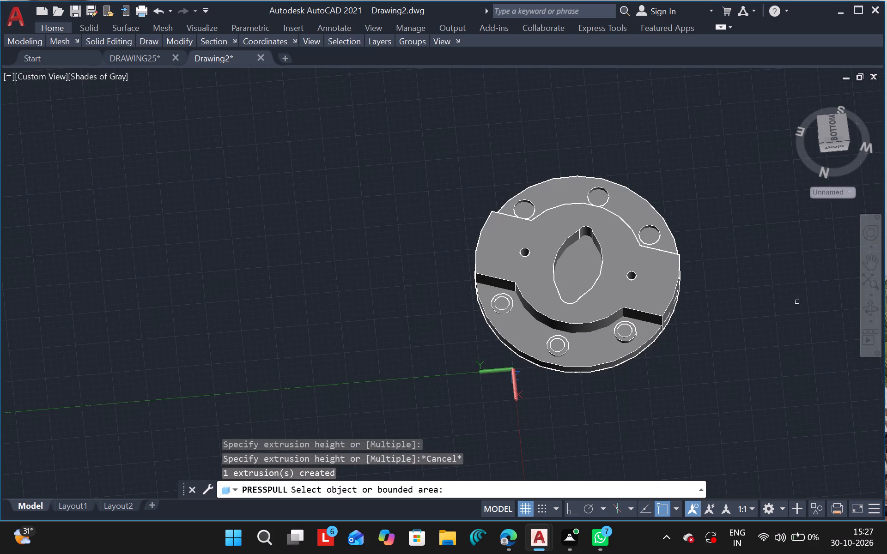
left_click(874, 301)
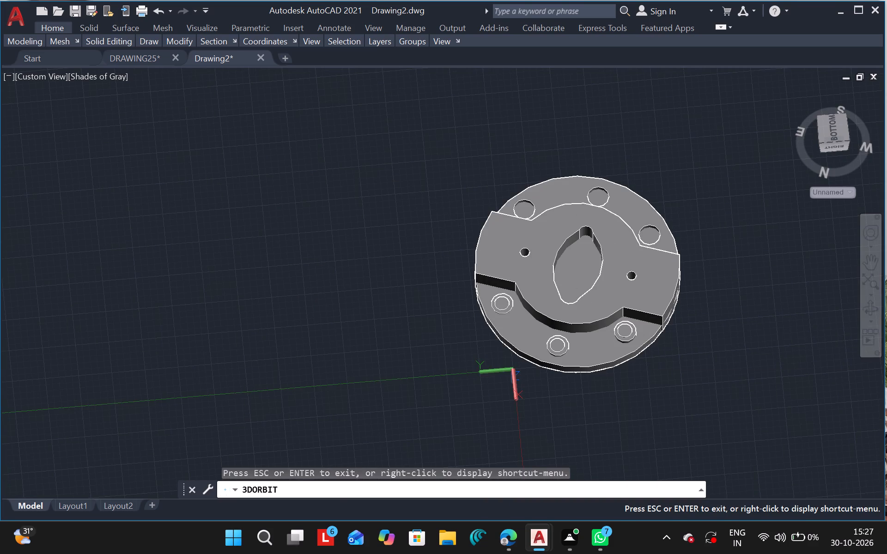
left_click_drag(718, 281, 538, 80)
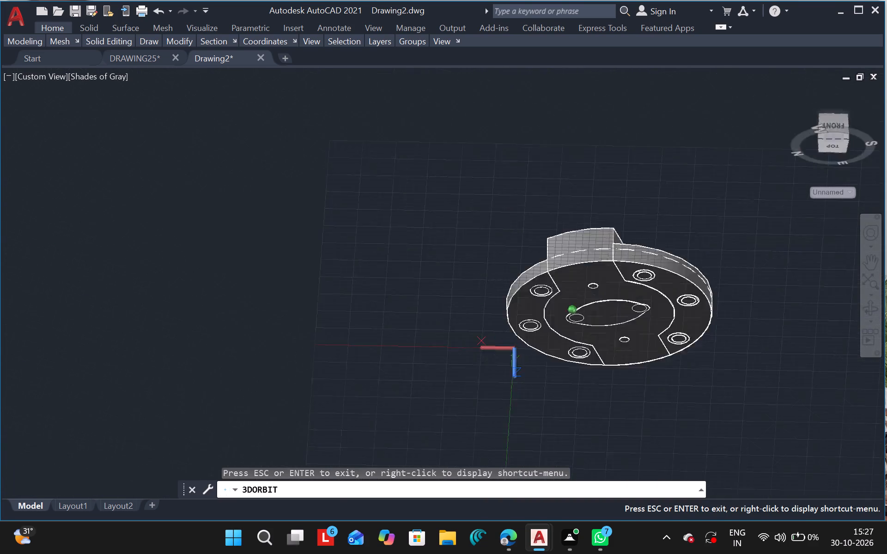
left_click_drag(538, 80, 673, 369)
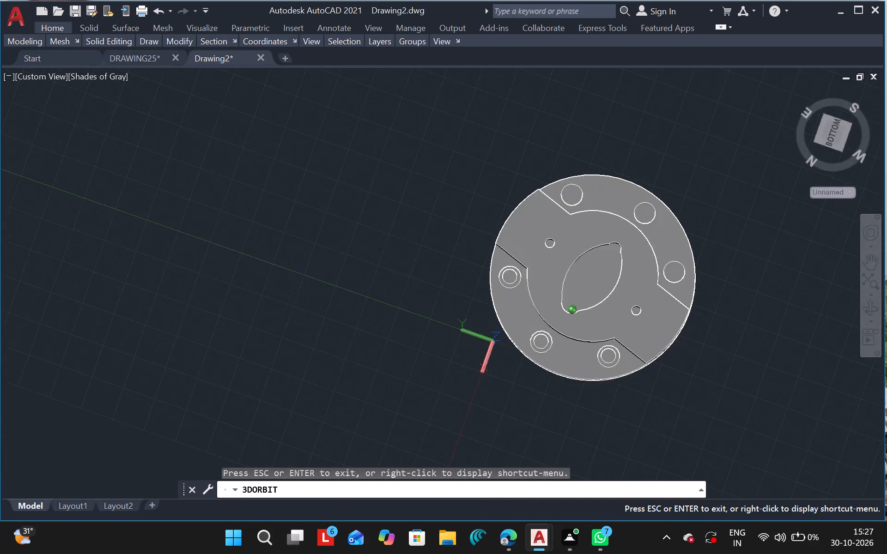
left_click_drag(673, 369, 655, 401)
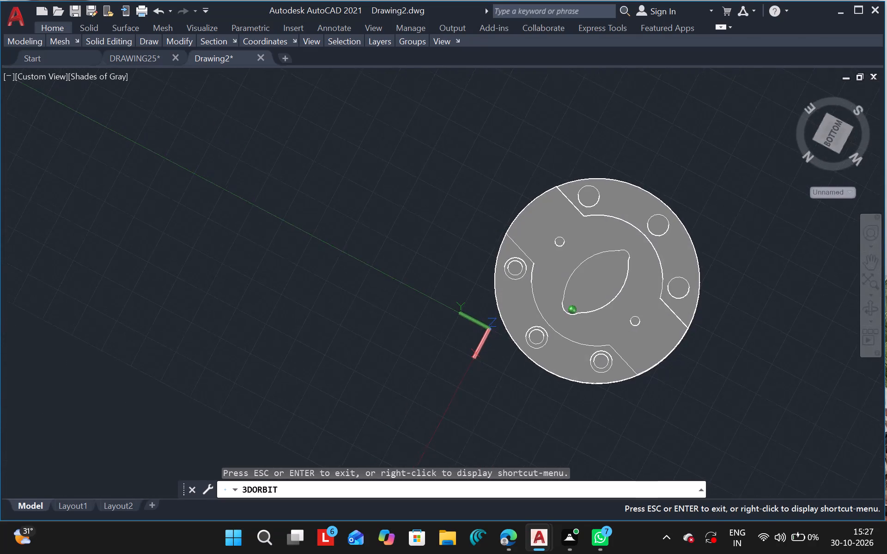
left_click_drag(655, 401, 561, 195)
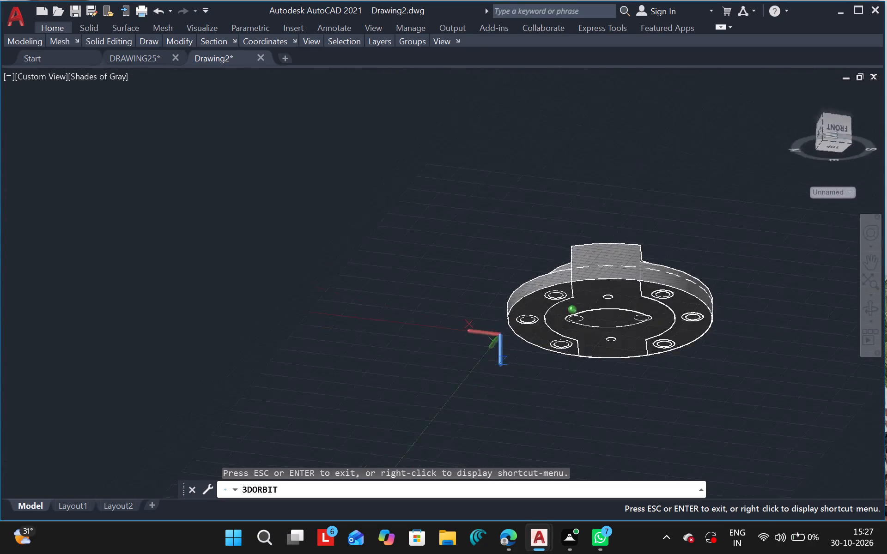
left_click_drag(561, 195, 748, 428)
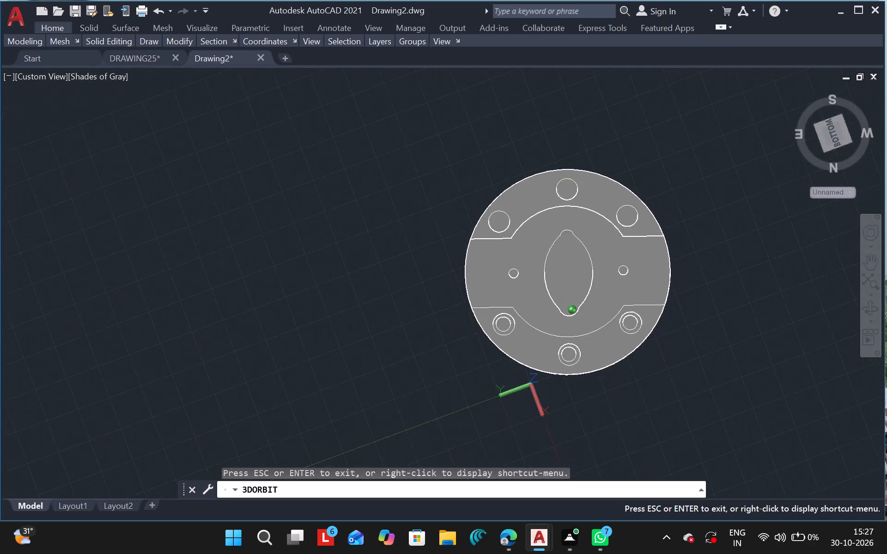
left_click_drag(748, 428, 754, 423)
key("Escape")
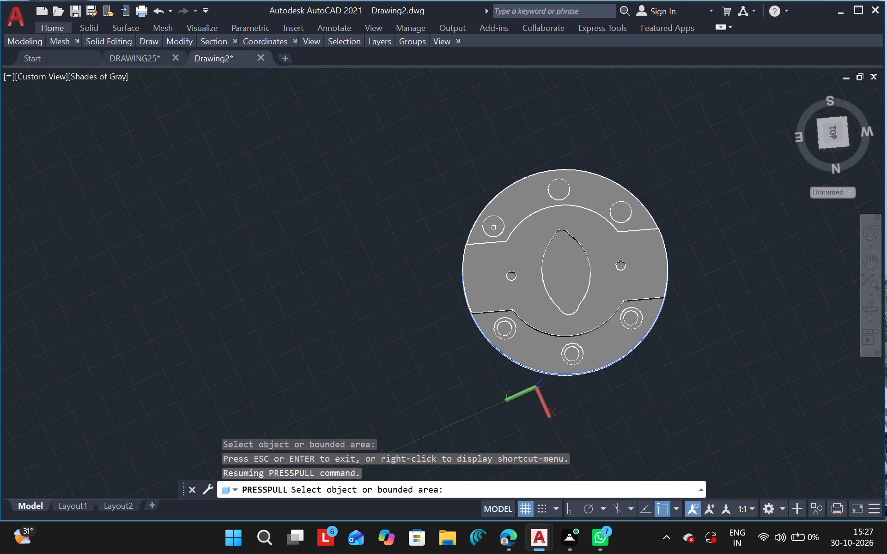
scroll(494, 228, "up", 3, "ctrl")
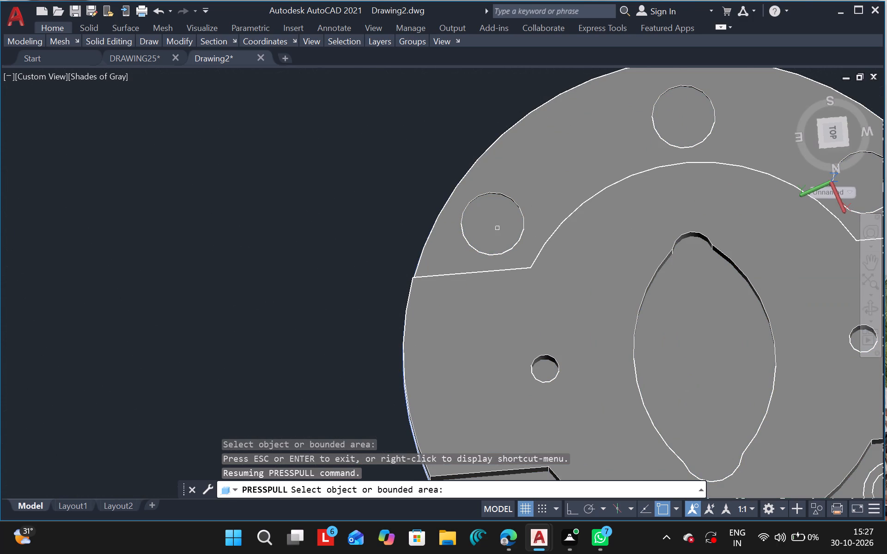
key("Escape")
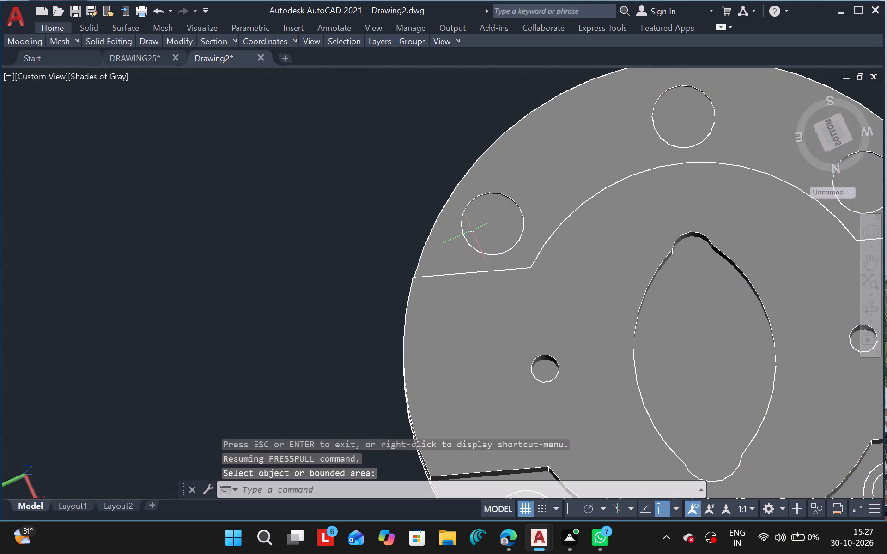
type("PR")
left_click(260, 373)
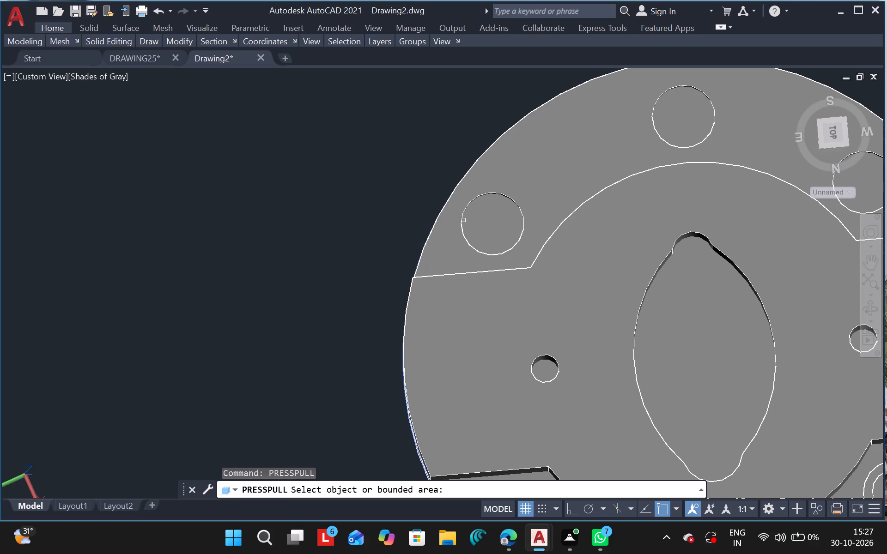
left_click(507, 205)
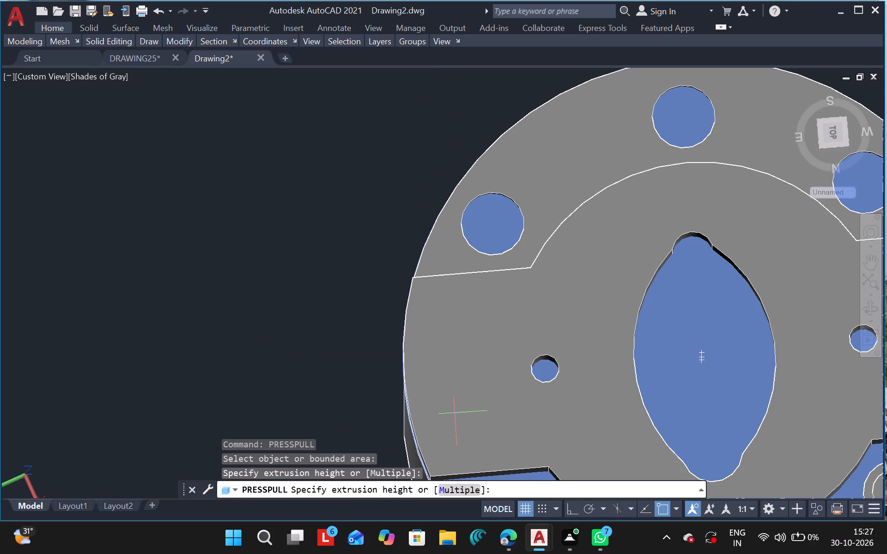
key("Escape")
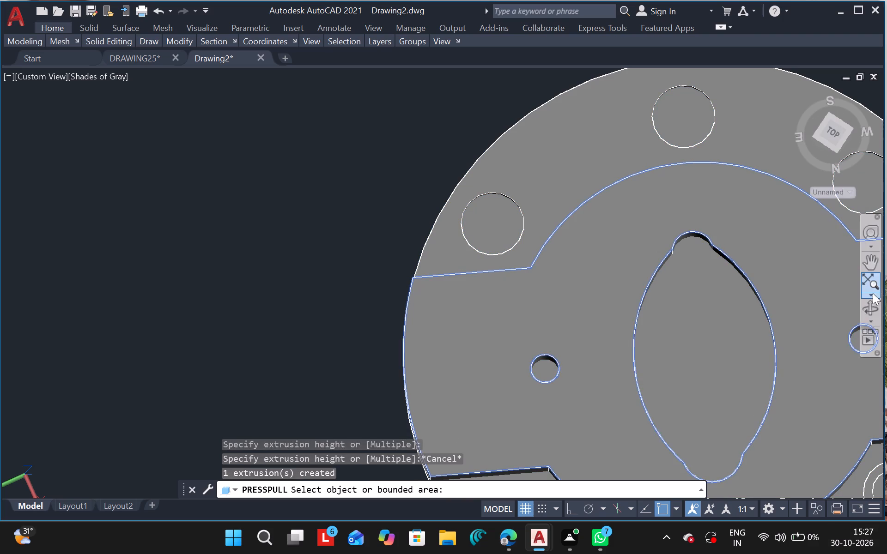
Examine the flange from its underside, side and top, checking the circle pairs around the rim on the flat face.
scroll(573, 298, "down", 2, "ctrl")
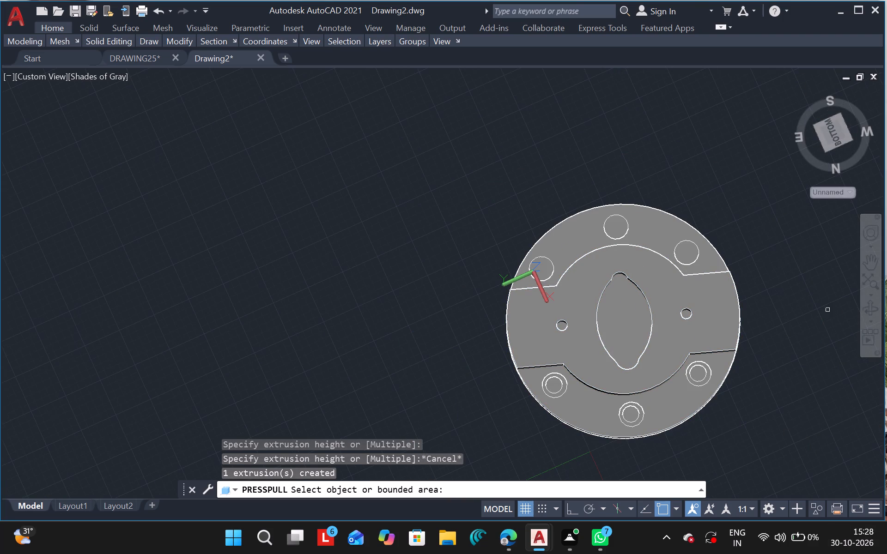
left_click(875, 314)
left_click_drag(777, 393, 707, 129)
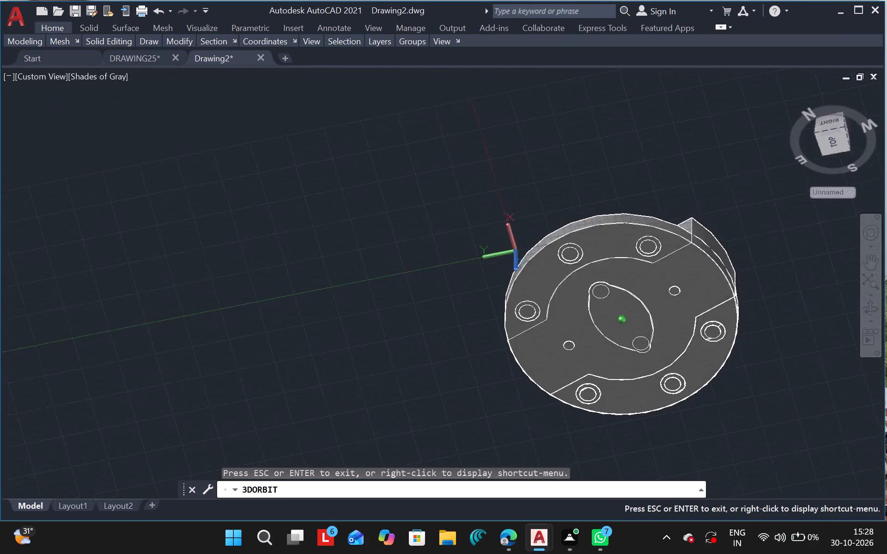
left_click_drag(707, 129, 672, 125)
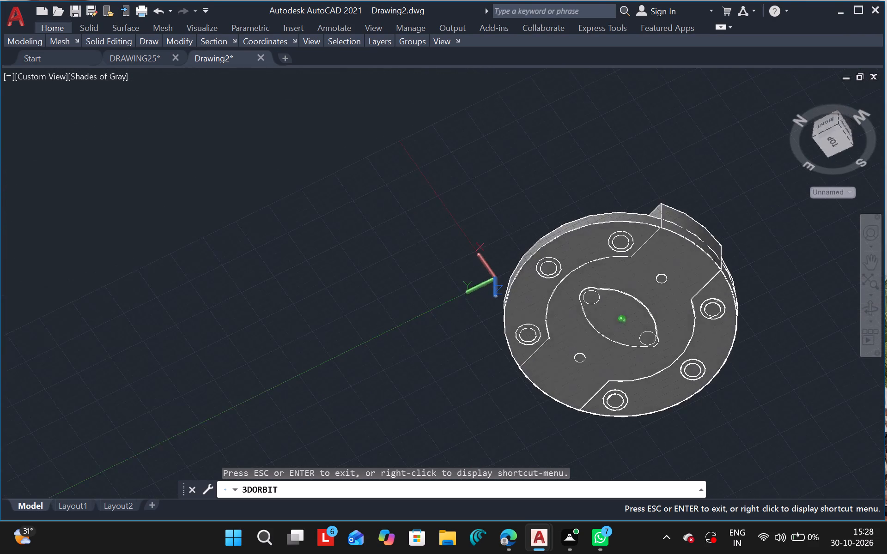
left_click_drag(672, 125, 729, 312)
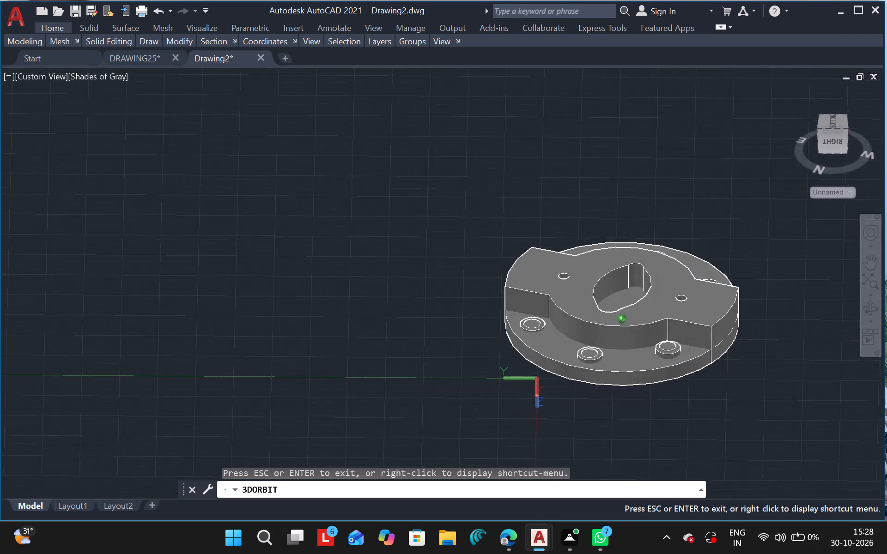
left_click_drag(729, 312, 758, 412)
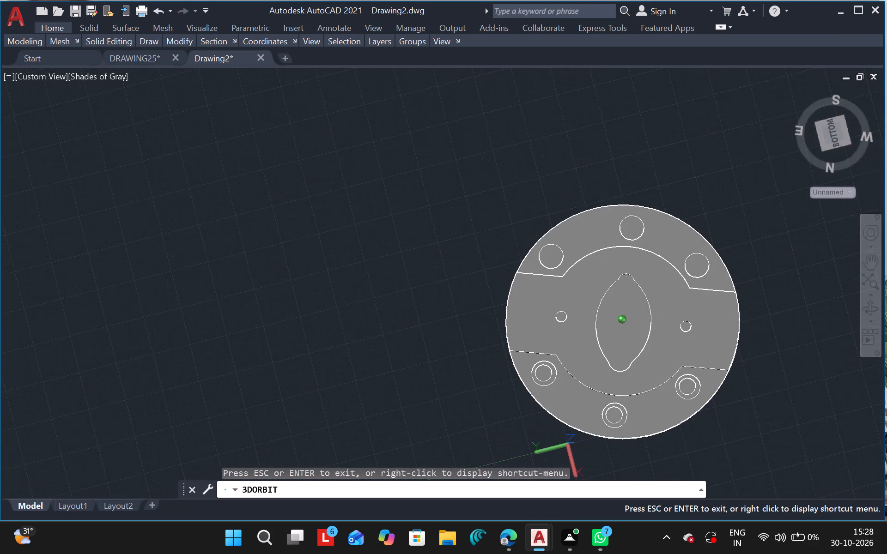
key("Escape")
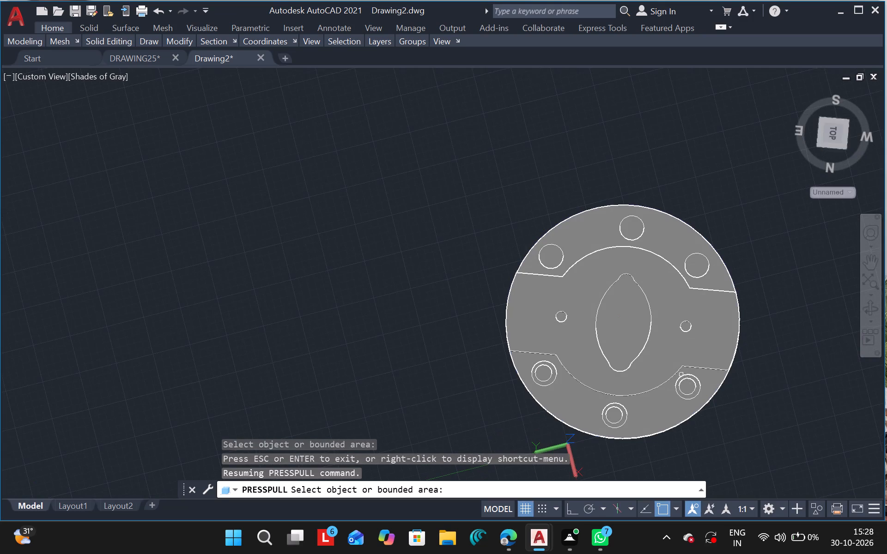
left_click(873, 309)
left_click_drag(756, 408, 616, 115)
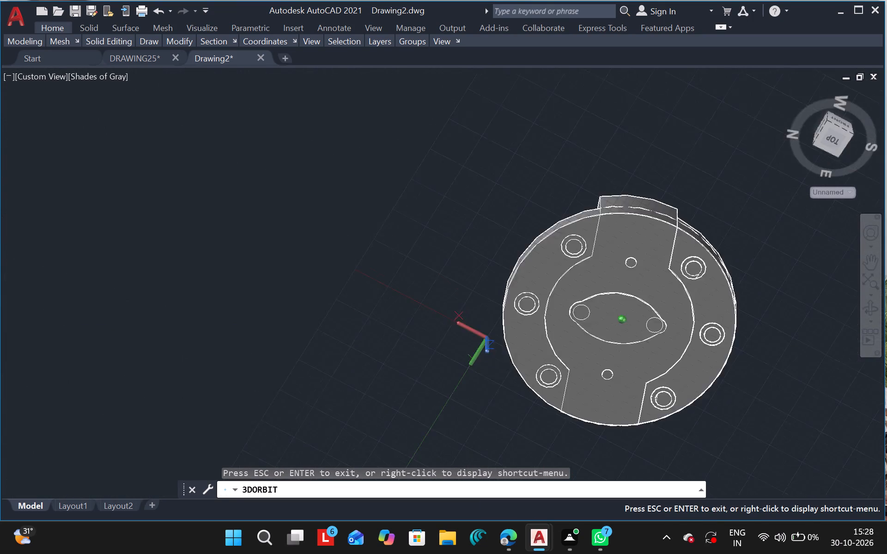
left_click_drag(616, 115, 694, 97)
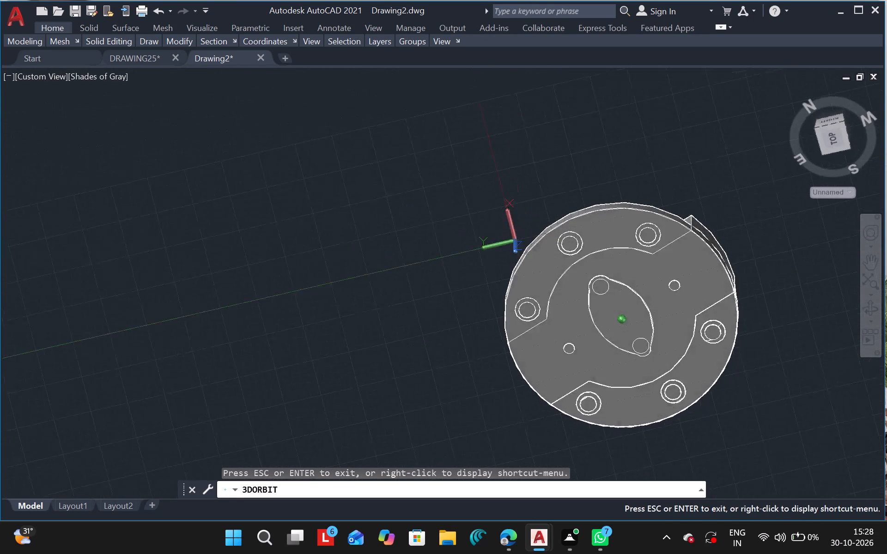
left_click_drag(694, 97, 676, 49)
key("Escape")
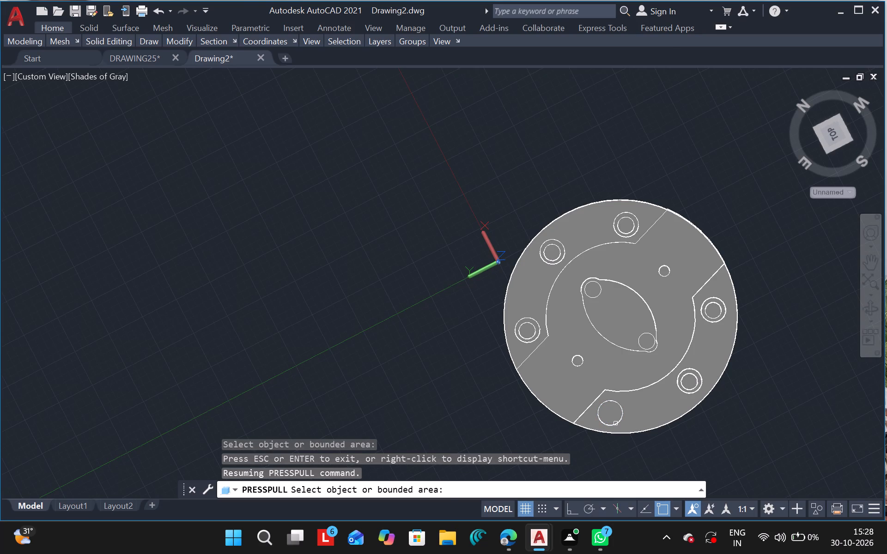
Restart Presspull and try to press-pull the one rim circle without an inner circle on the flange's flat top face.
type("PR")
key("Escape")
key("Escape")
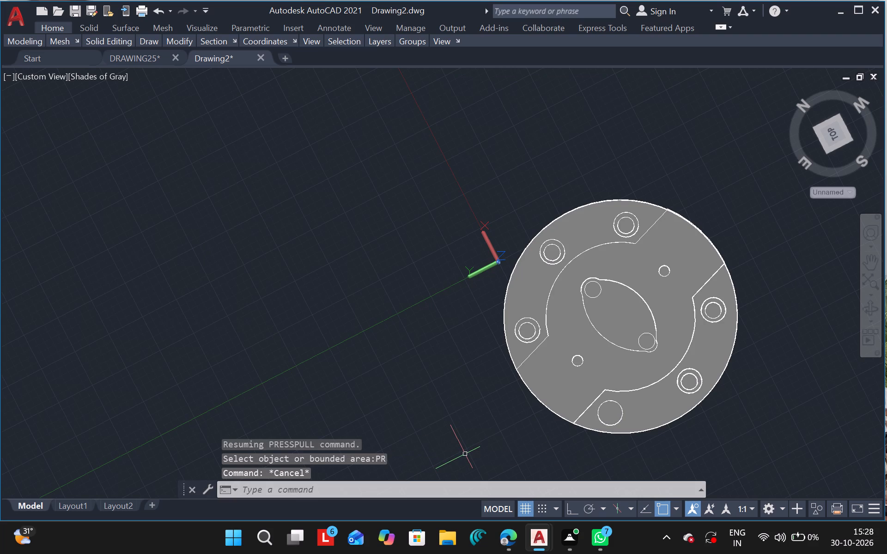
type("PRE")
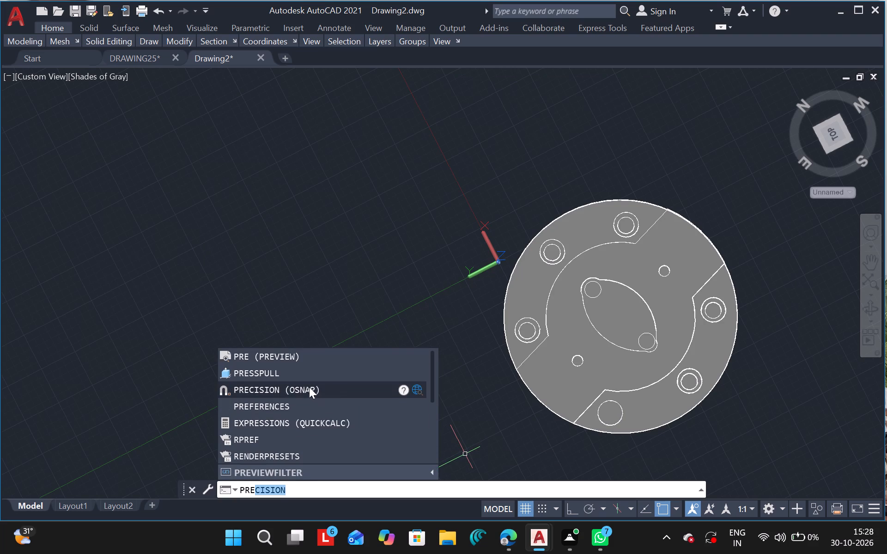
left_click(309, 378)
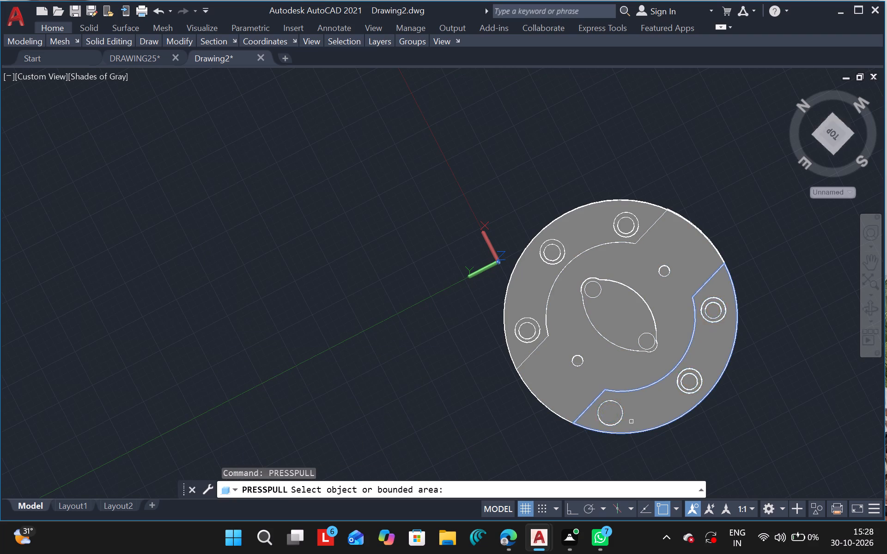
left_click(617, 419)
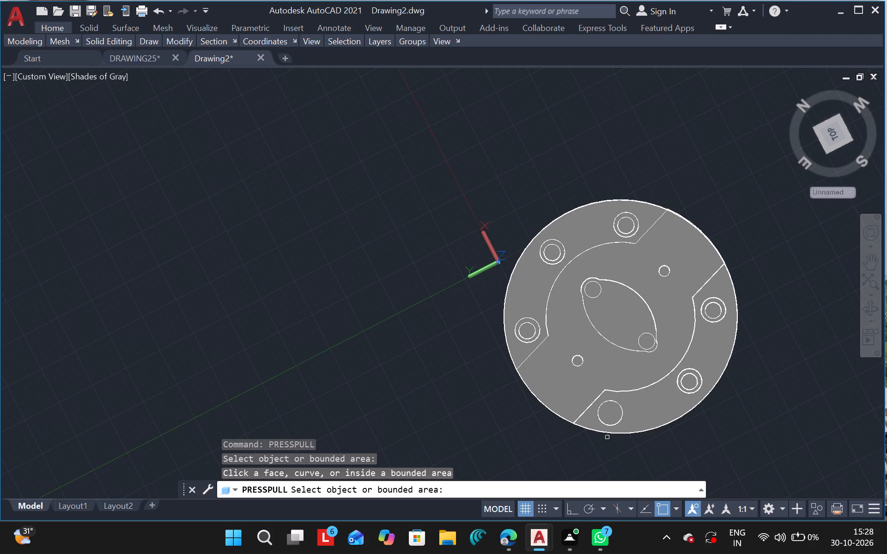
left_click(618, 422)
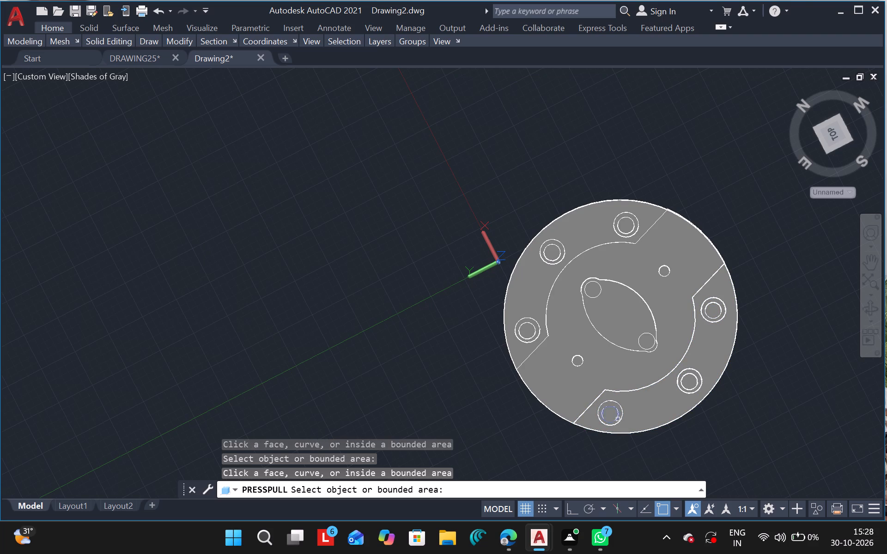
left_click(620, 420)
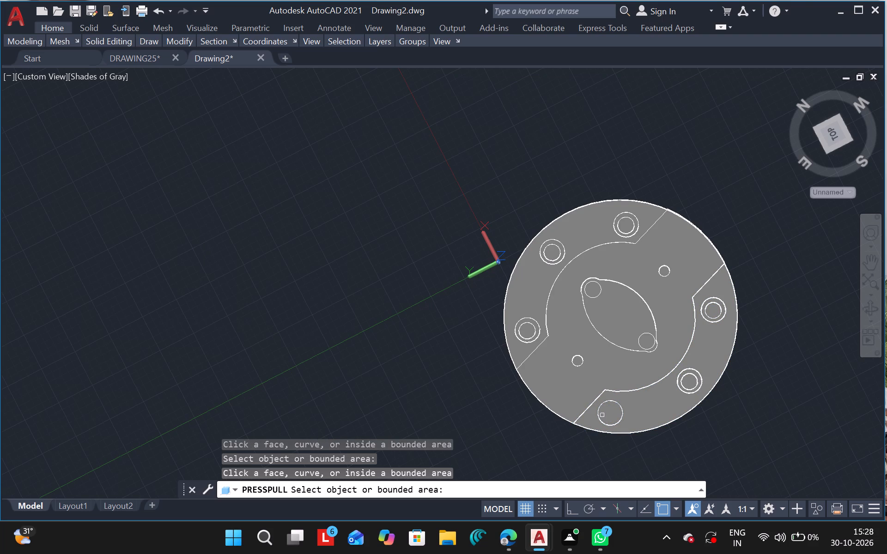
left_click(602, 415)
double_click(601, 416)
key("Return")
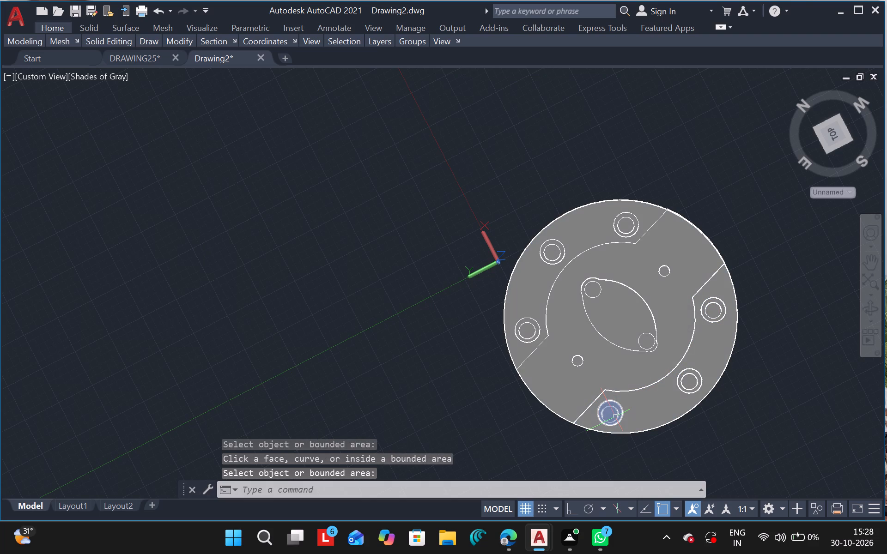
Move the solid disc filling the rim circle without an inner circle clear of the flange and delete it.
left_click(615, 417)
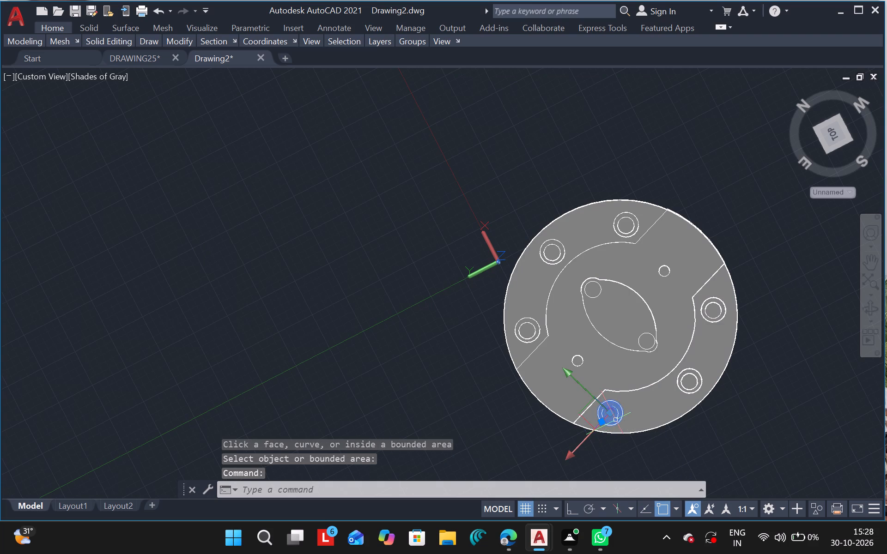
left_click_drag(616, 420, 681, 434)
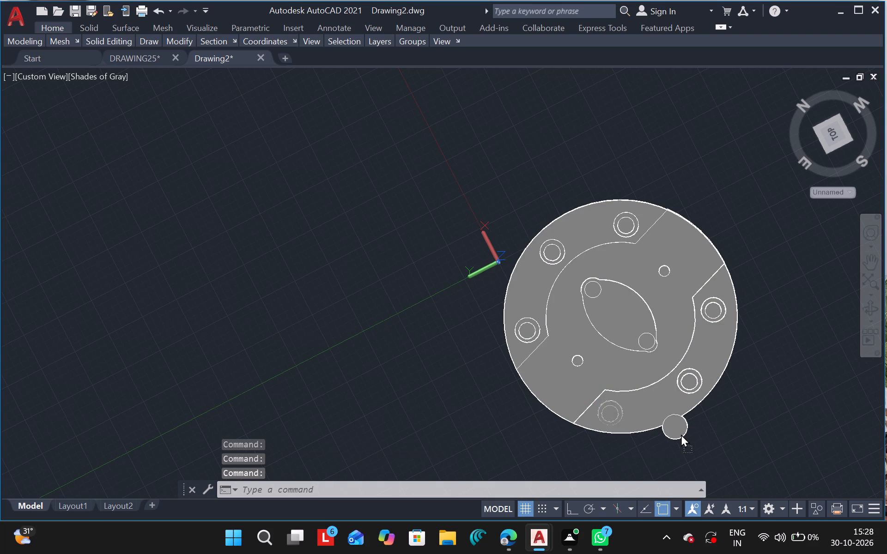
left_click_drag(681, 434, 821, 382)
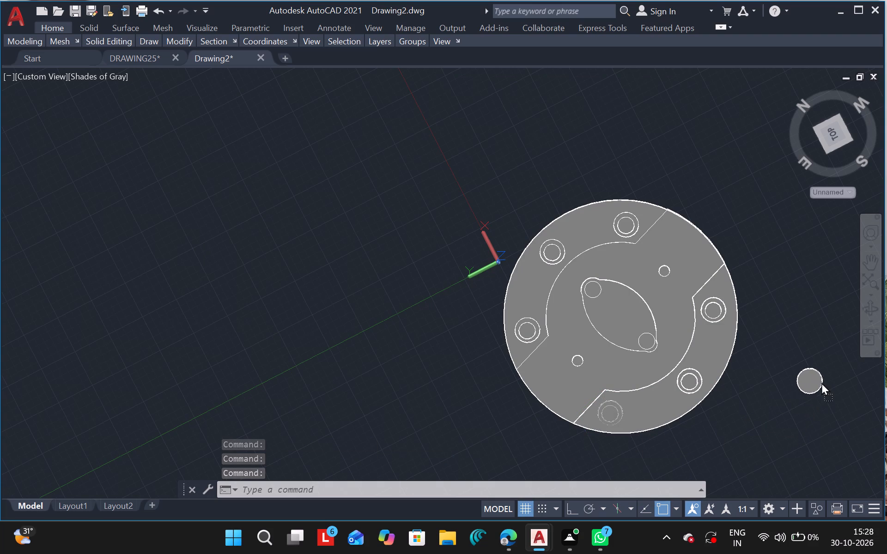
left_click_drag(821, 382, 822, 381)
left_click(822, 381)
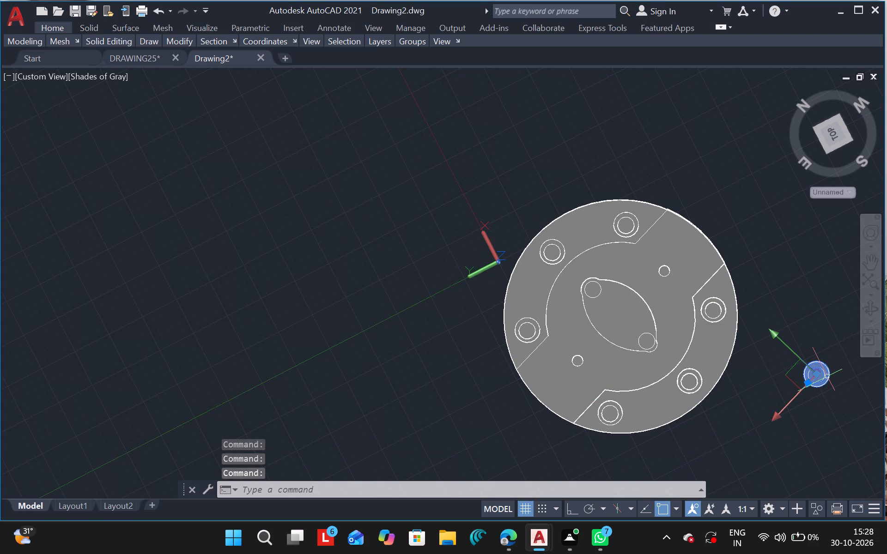
key("Delete")
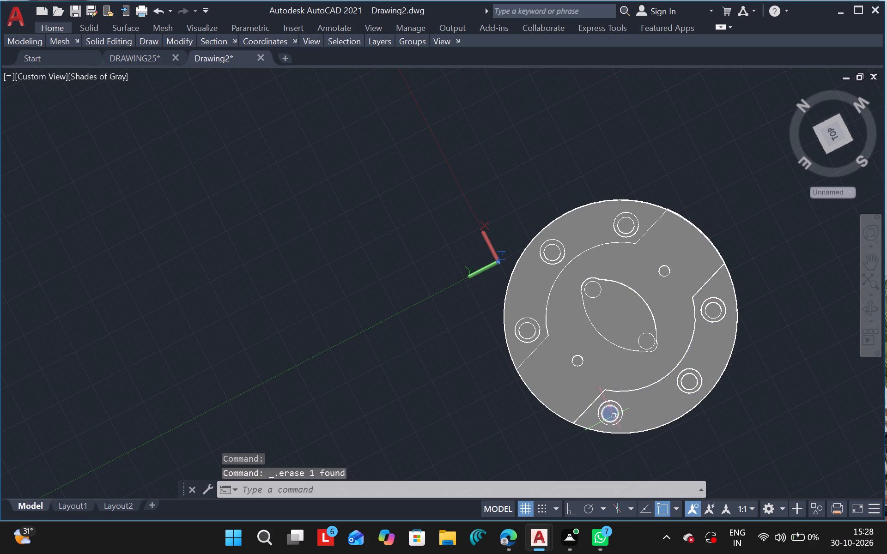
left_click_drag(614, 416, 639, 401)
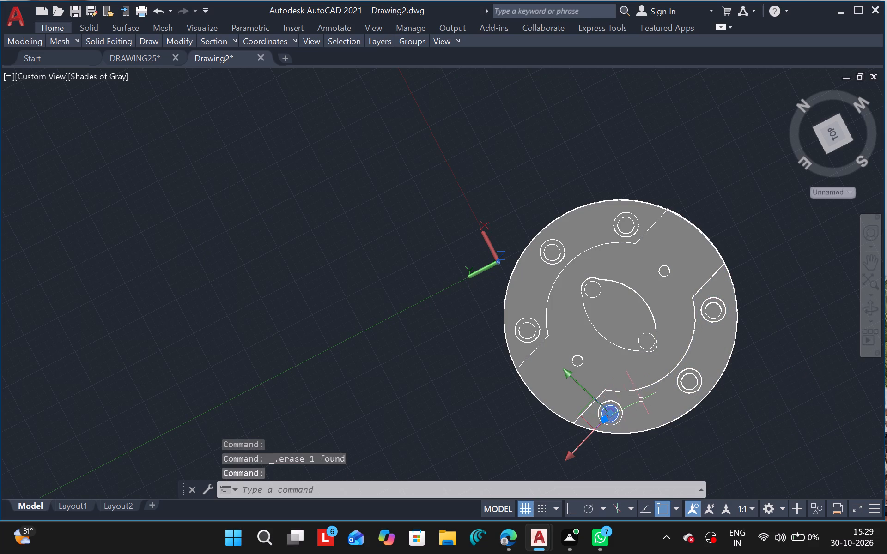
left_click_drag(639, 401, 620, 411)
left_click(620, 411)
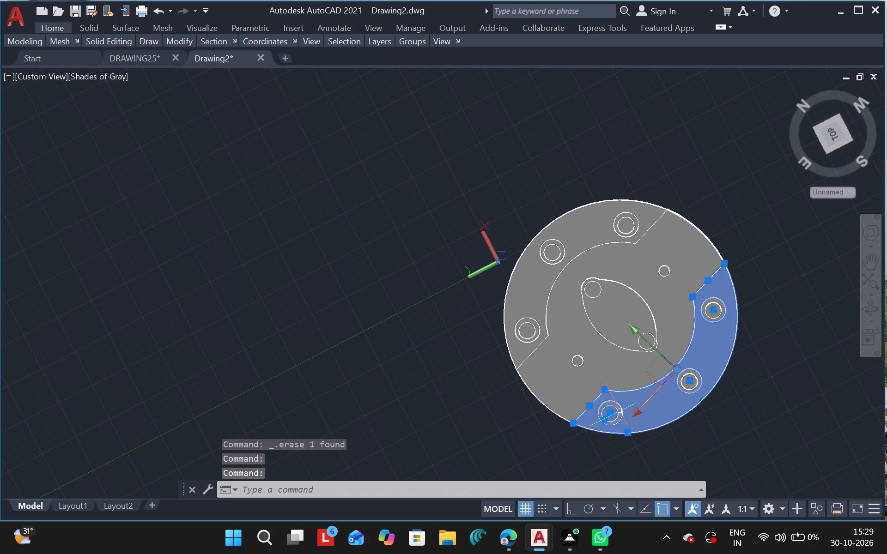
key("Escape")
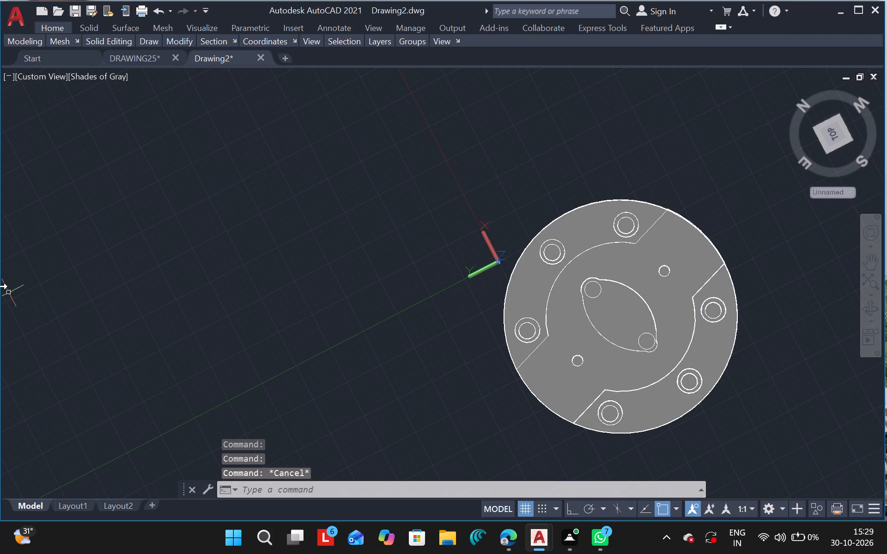
Examine the flange in SW Isometric view and from its underside, checking the three circular recesses opposite the bosses.
left_click(38, 74)
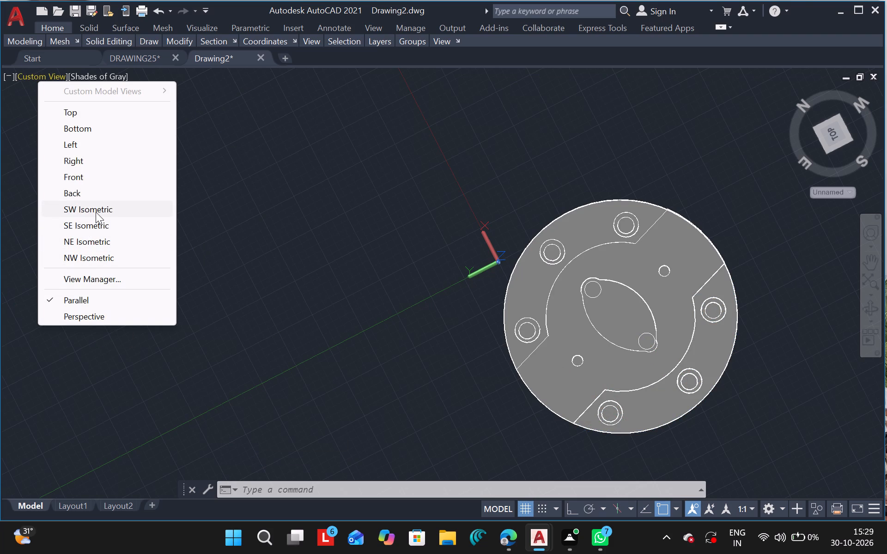
left_click(96, 212)
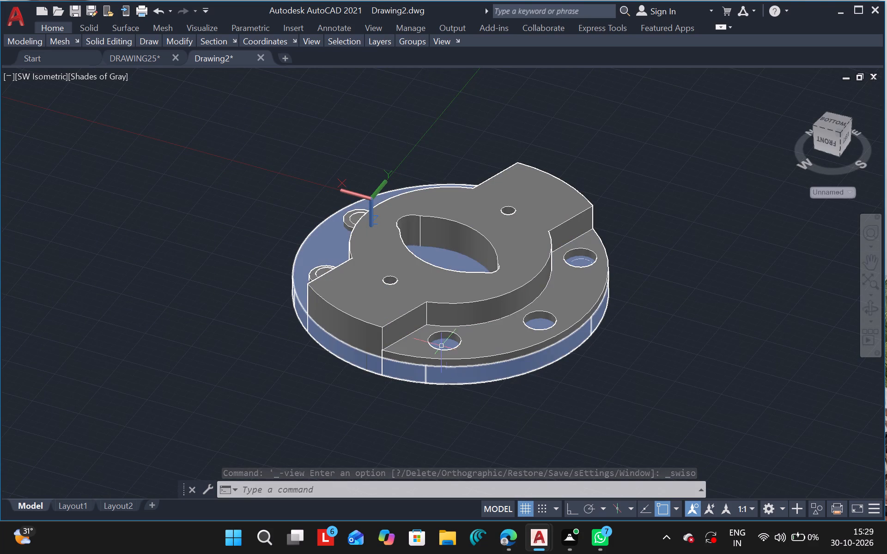
left_click(871, 304)
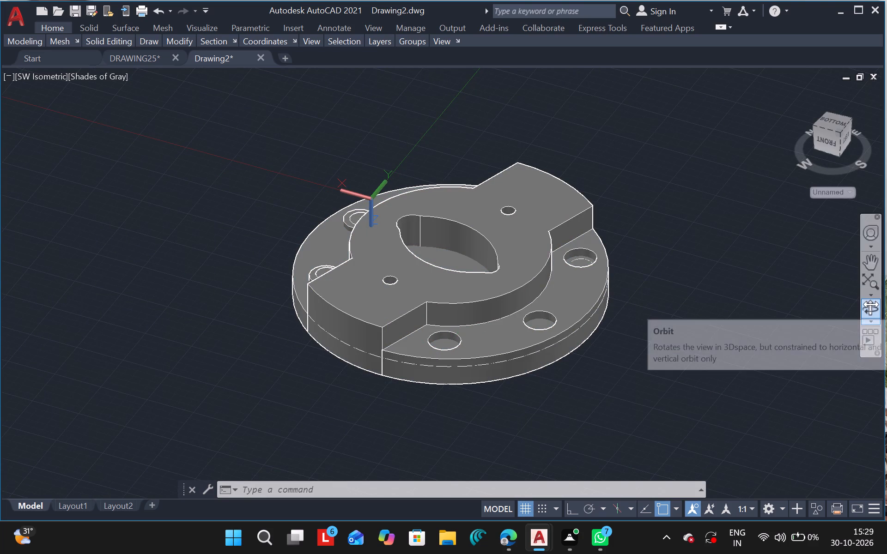
left_click(552, 316)
left_click_drag(552, 316, 531, 310)
left_click_drag(655, 257, 689, 313)
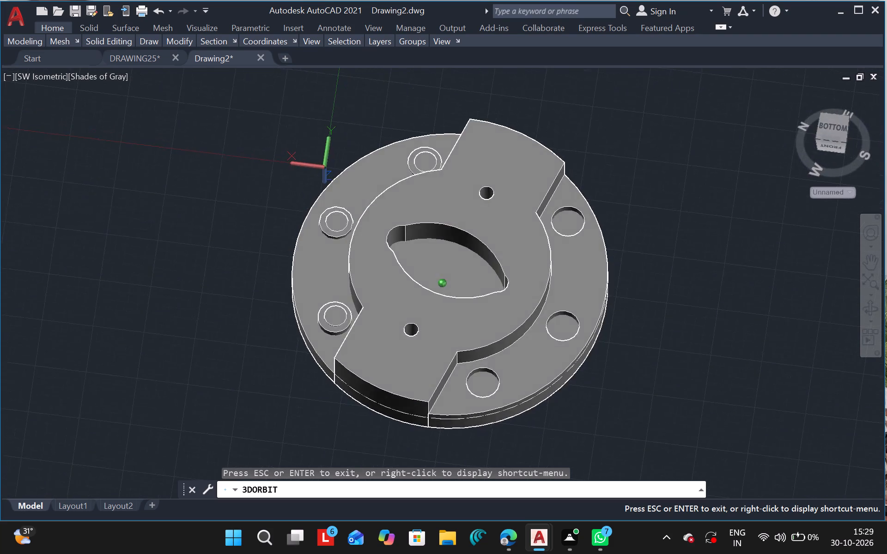
left_click_drag(689, 313, 632, 383)
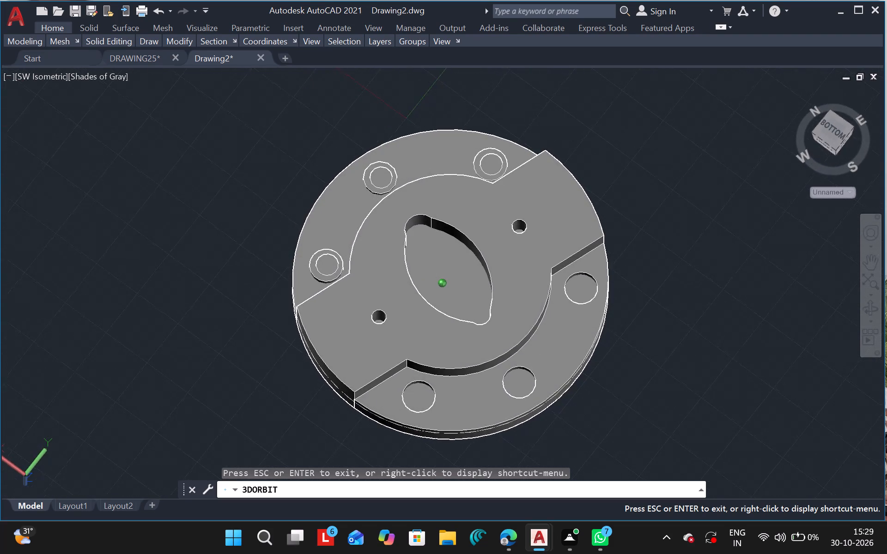
left_click_drag(632, 383, 634, 377)
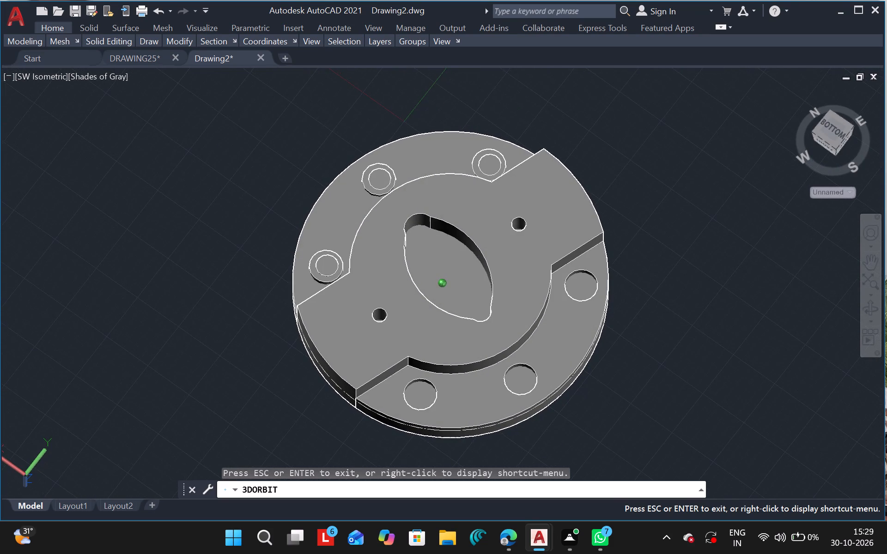
key("Escape")
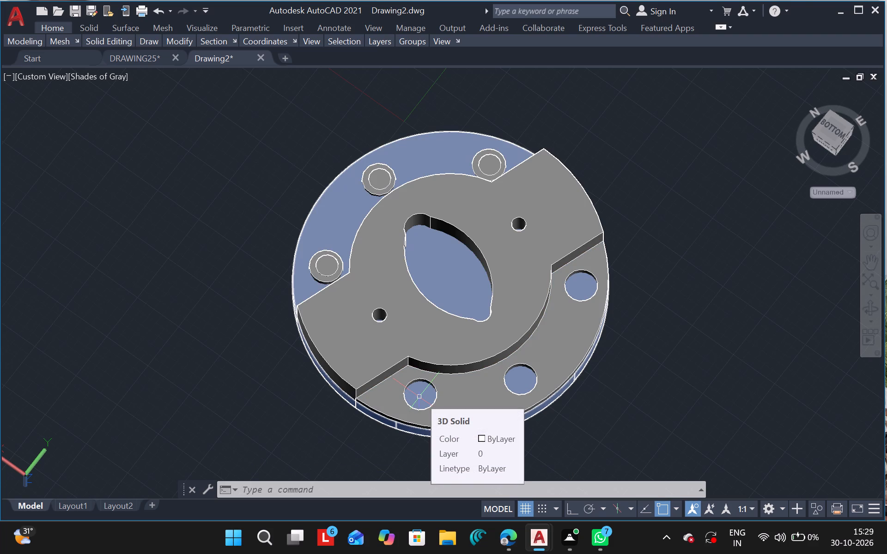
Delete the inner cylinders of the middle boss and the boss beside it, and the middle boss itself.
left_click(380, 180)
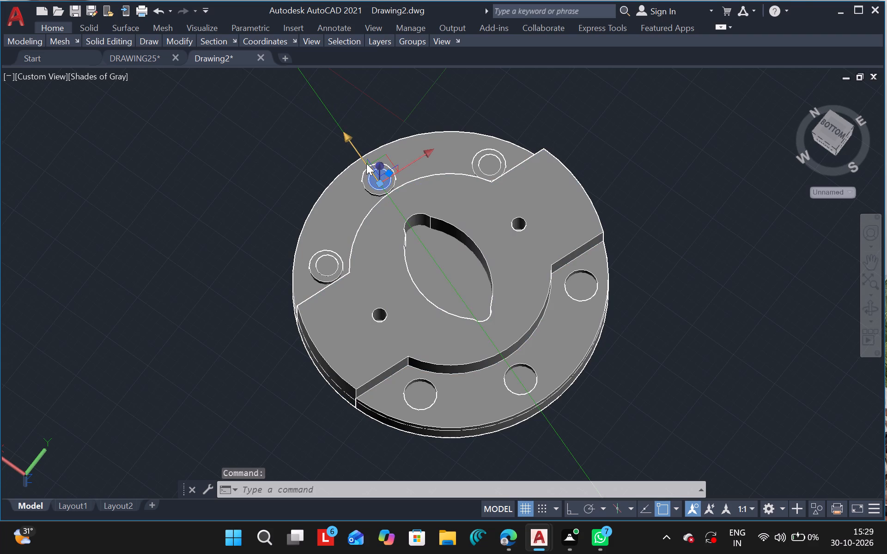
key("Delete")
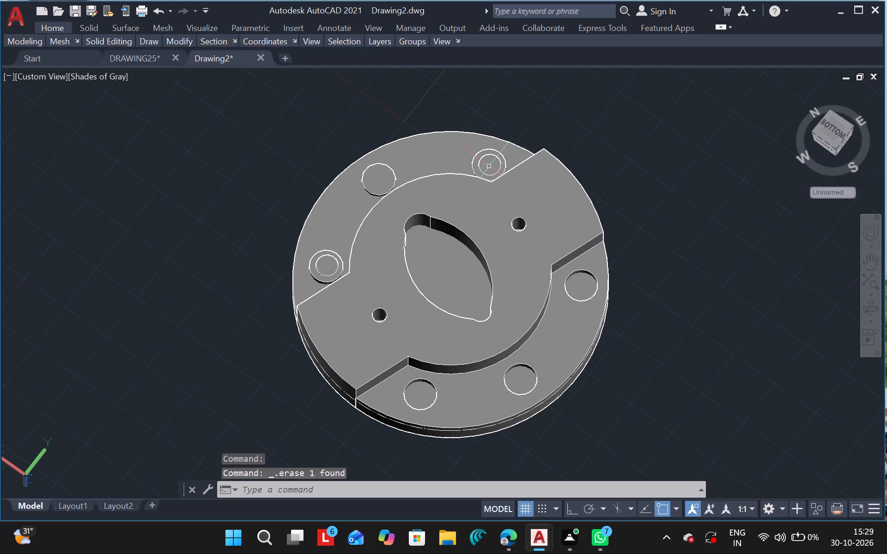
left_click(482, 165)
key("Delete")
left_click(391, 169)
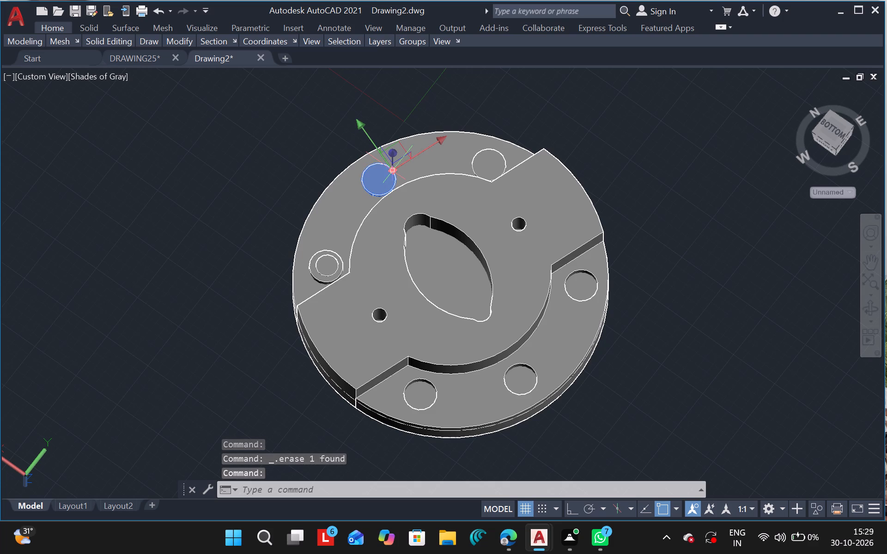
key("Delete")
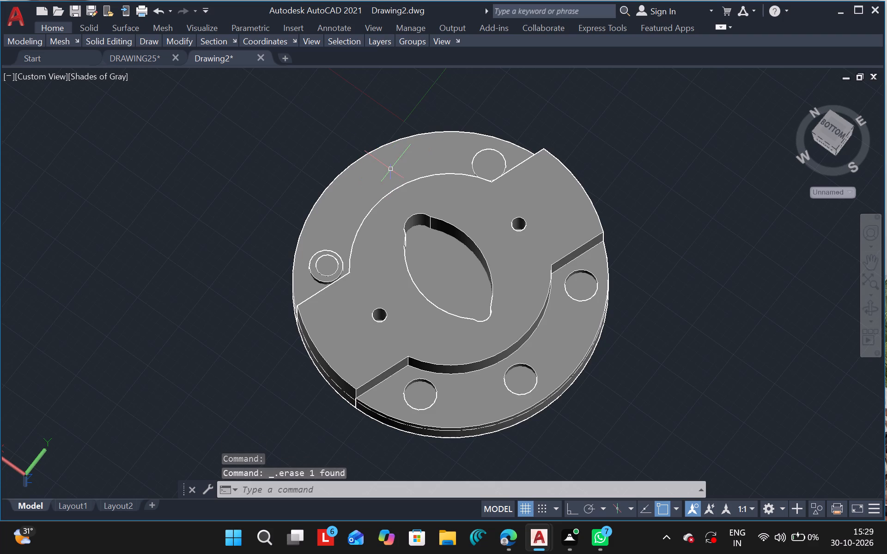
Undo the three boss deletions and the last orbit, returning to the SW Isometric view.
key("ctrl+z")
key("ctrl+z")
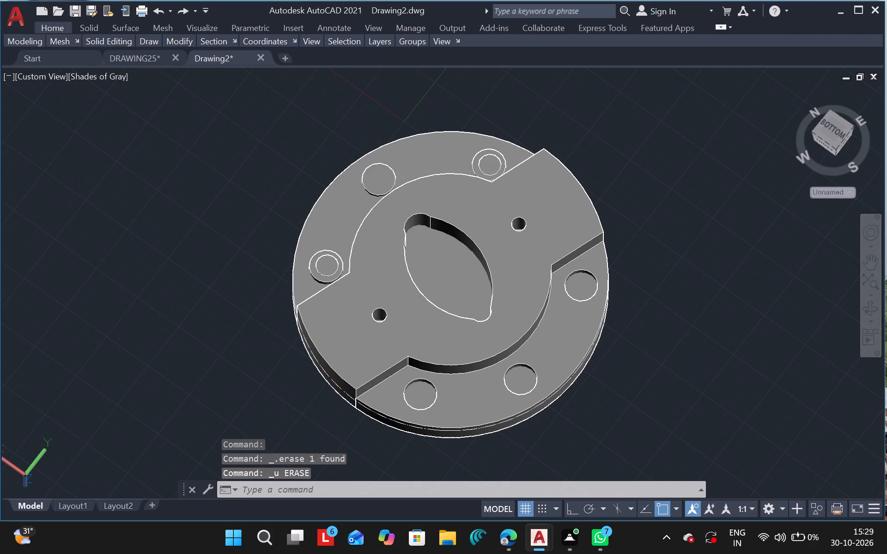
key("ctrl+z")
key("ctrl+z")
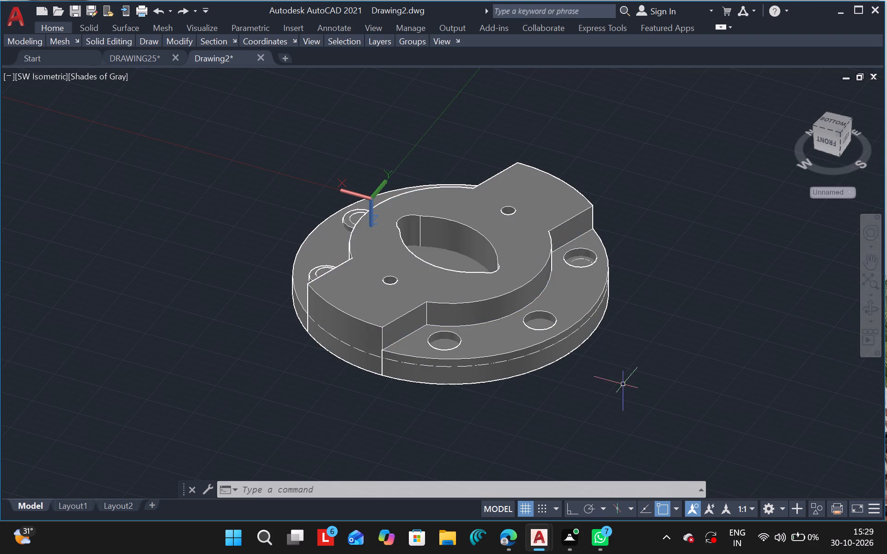
Examine the flanged part from its stepped face, side and flat underside, and restore the SW Isometric view.
left_click(875, 312)
left_click_drag(511, 275, 561, 427)
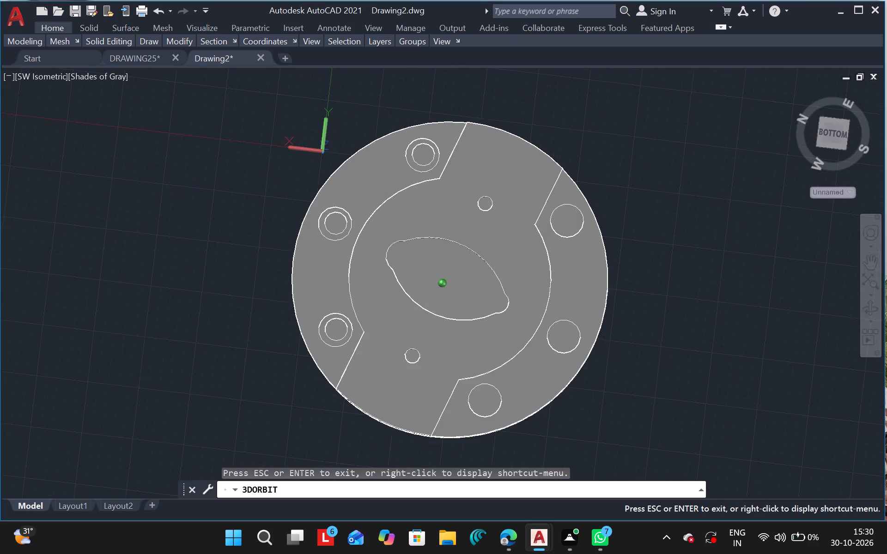
left_click_drag(561, 427, 581, 262)
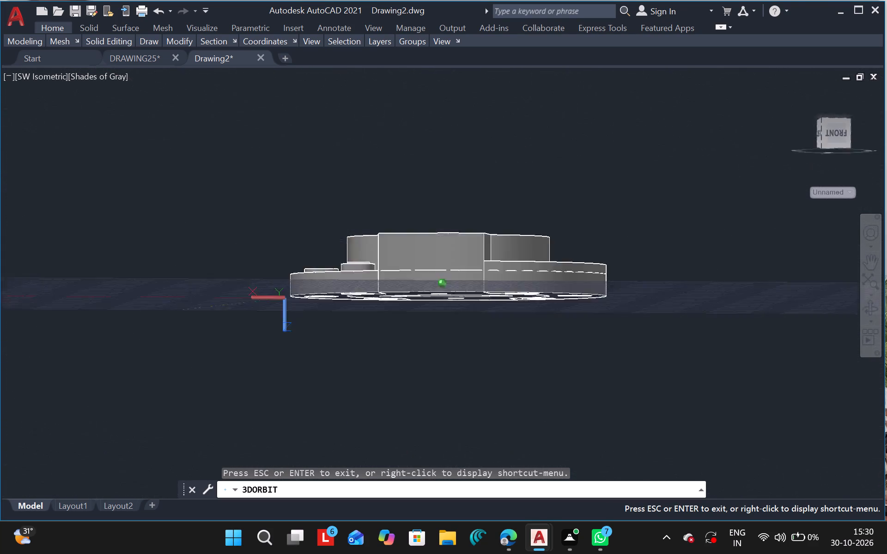
left_click_drag(581, 262, 548, 122)
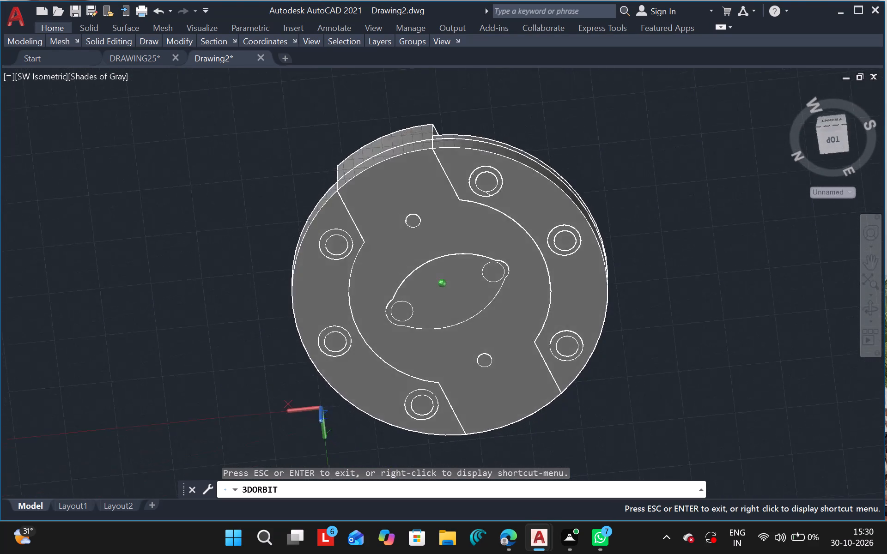
left_click_drag(548, 122, 533, 52)
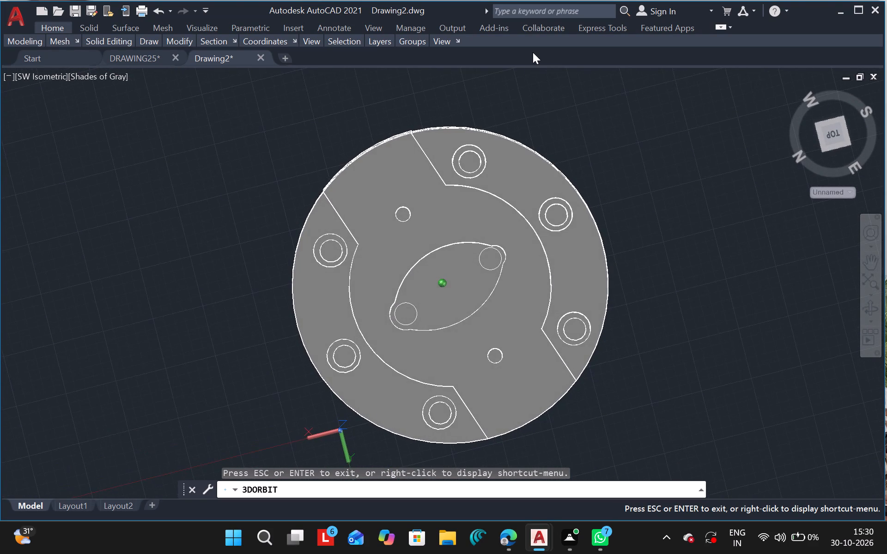
key("Escape")
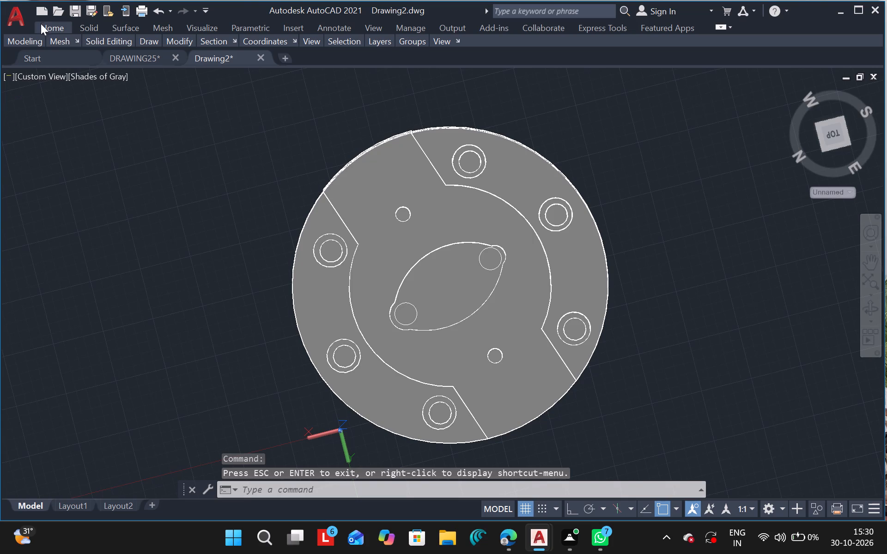
left_click(34, 74)
left_click(89, 213)
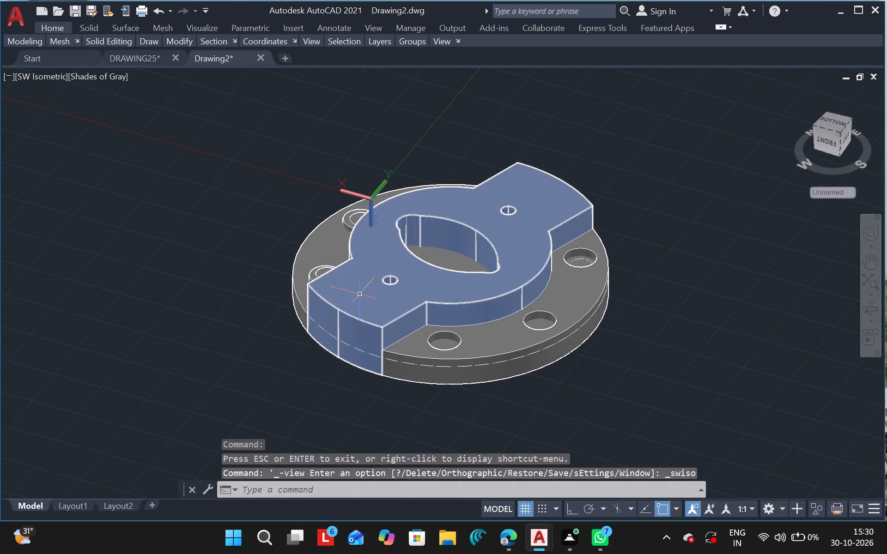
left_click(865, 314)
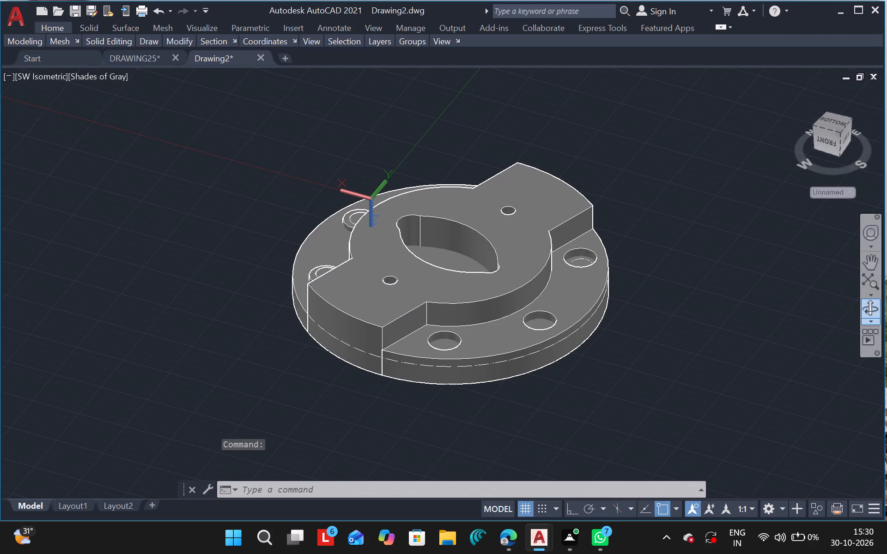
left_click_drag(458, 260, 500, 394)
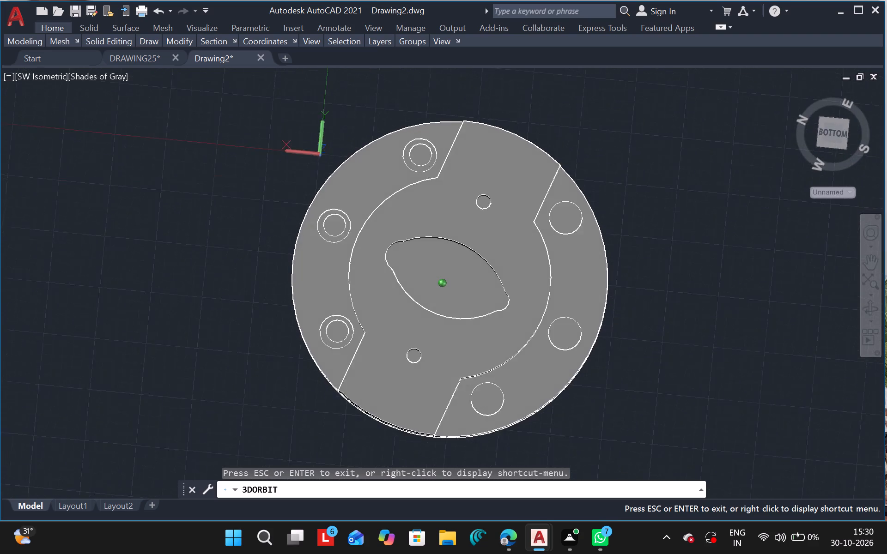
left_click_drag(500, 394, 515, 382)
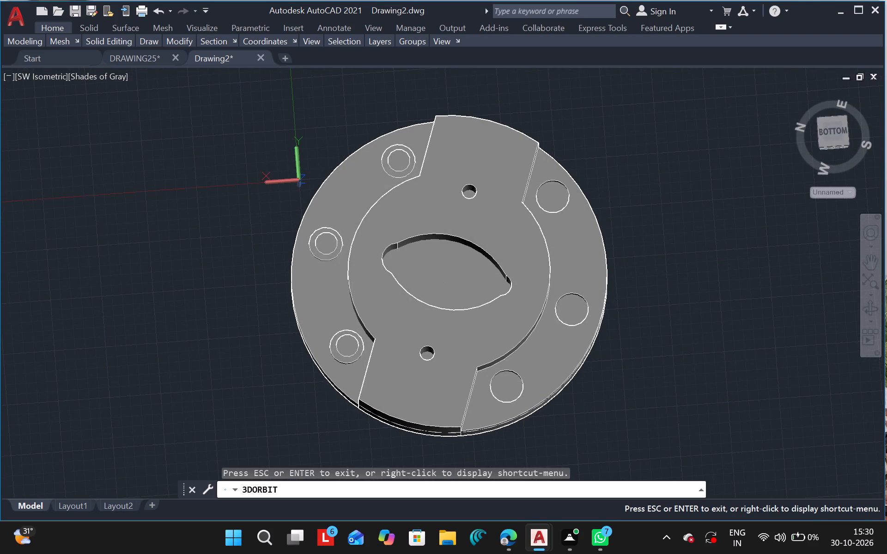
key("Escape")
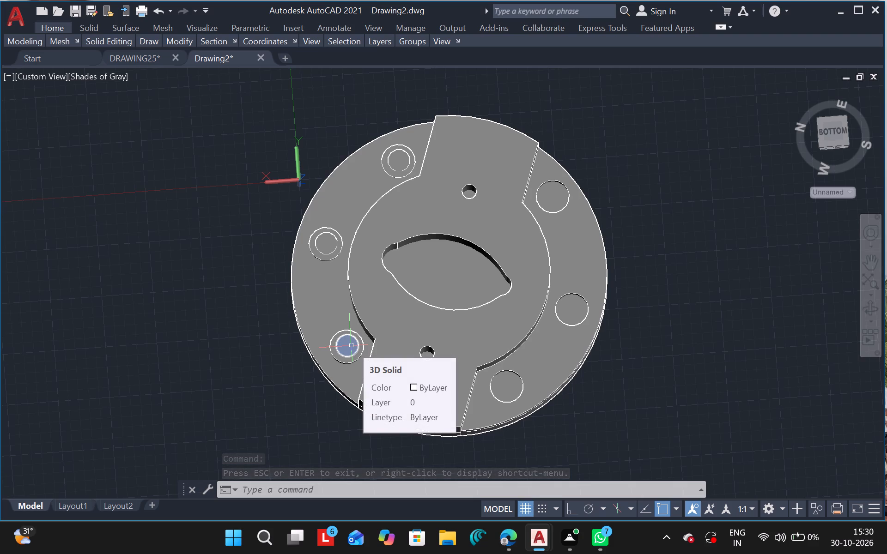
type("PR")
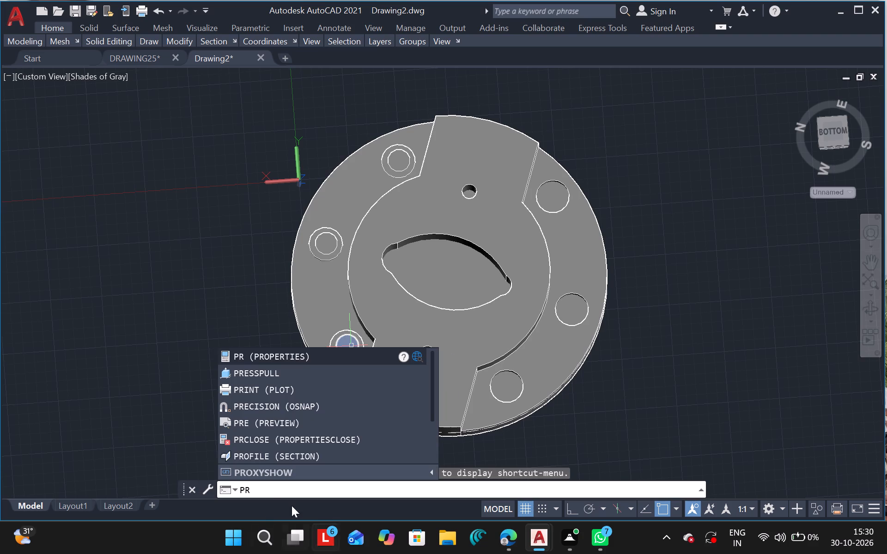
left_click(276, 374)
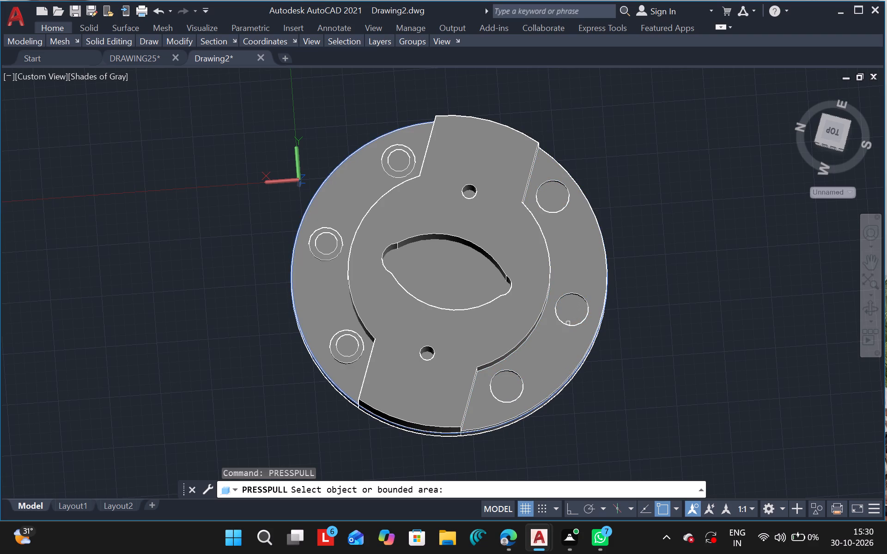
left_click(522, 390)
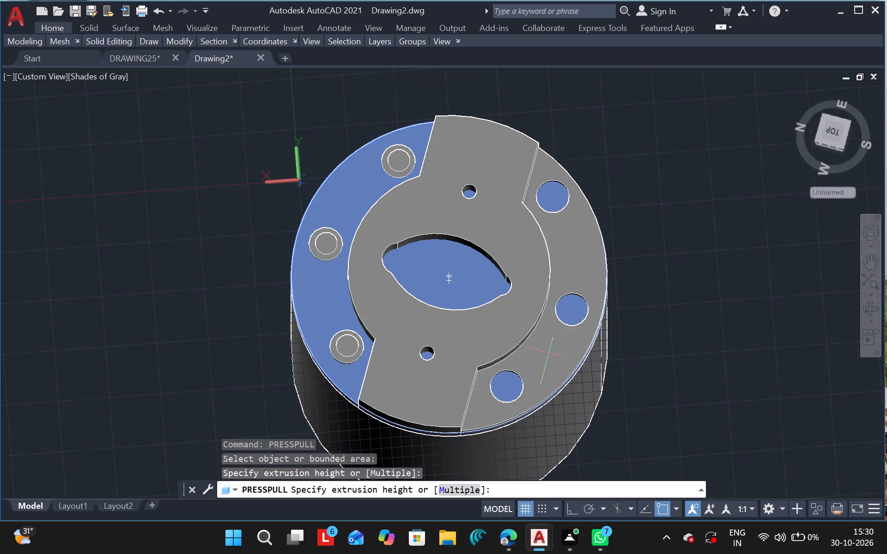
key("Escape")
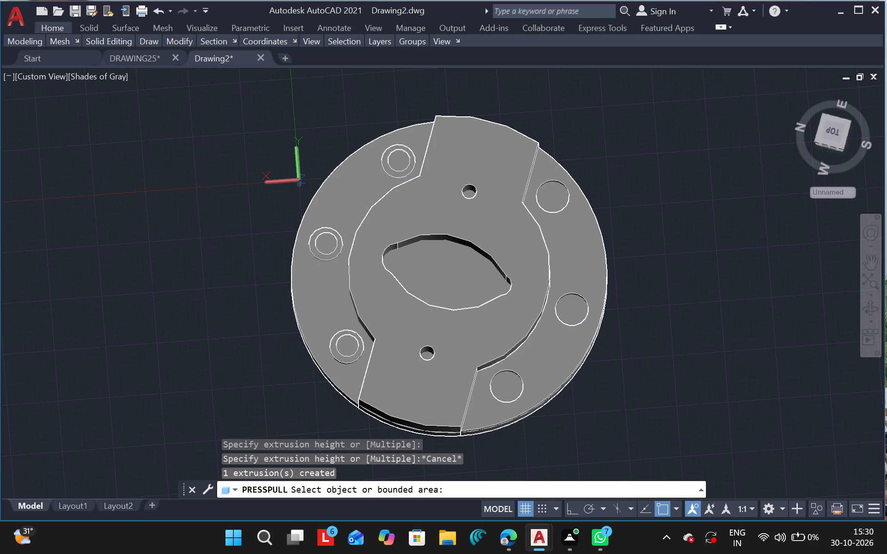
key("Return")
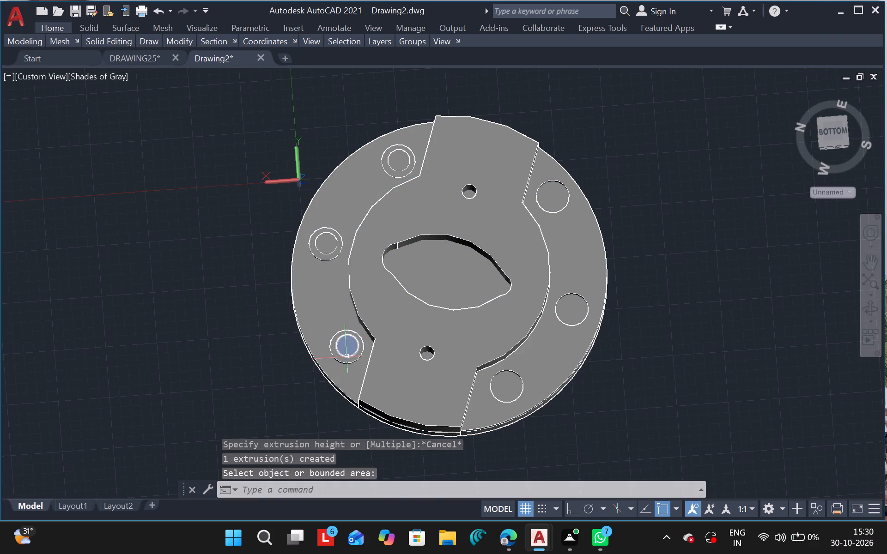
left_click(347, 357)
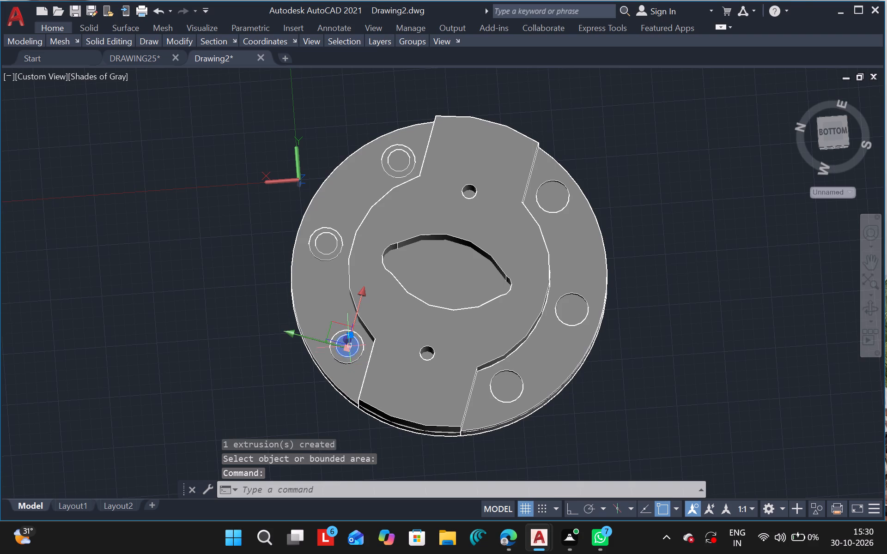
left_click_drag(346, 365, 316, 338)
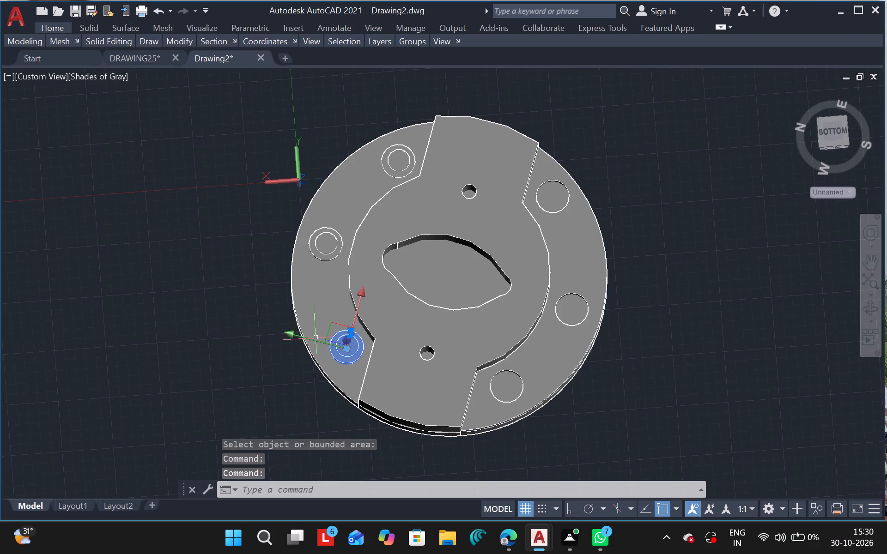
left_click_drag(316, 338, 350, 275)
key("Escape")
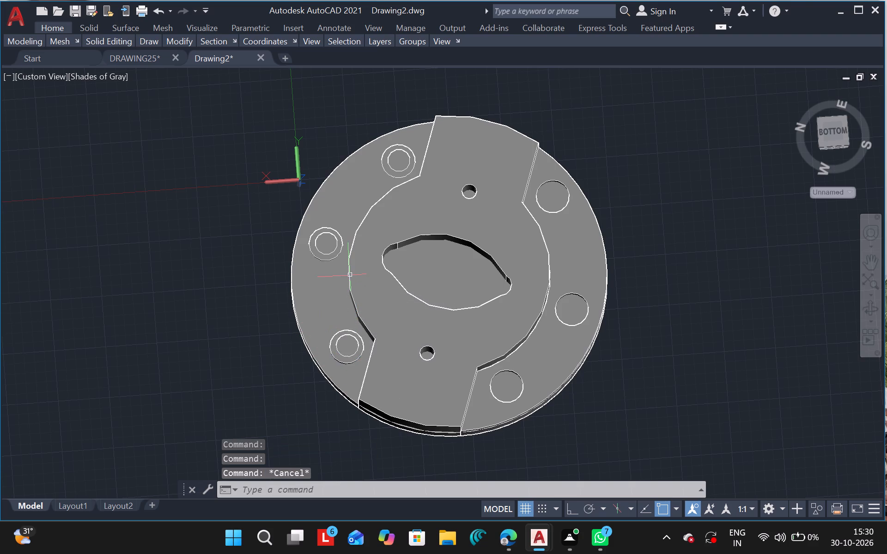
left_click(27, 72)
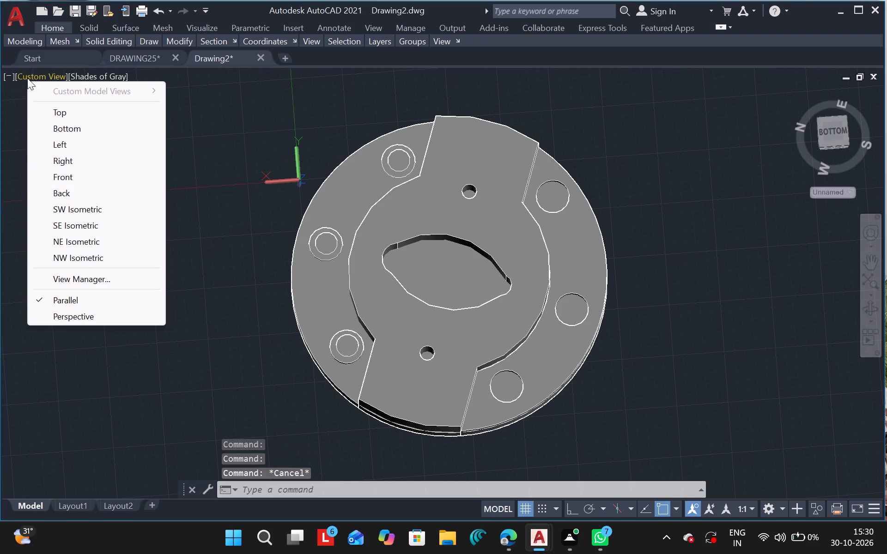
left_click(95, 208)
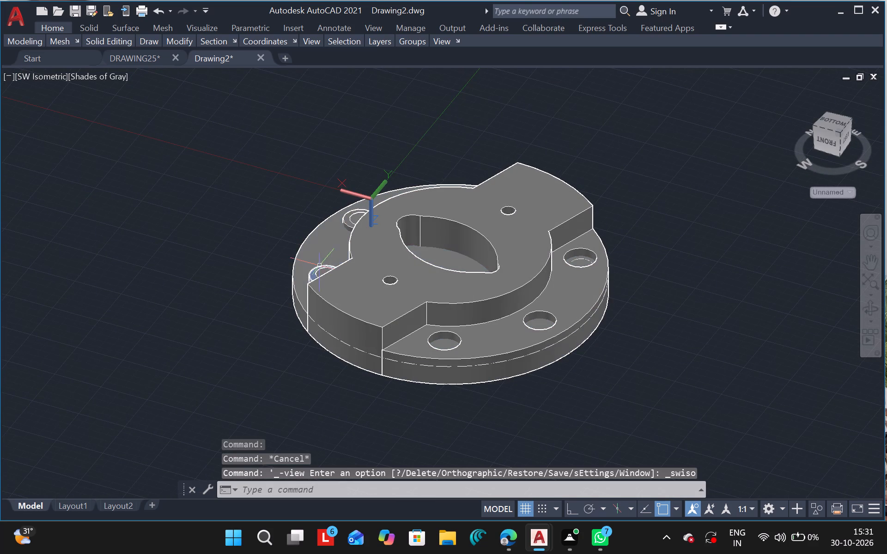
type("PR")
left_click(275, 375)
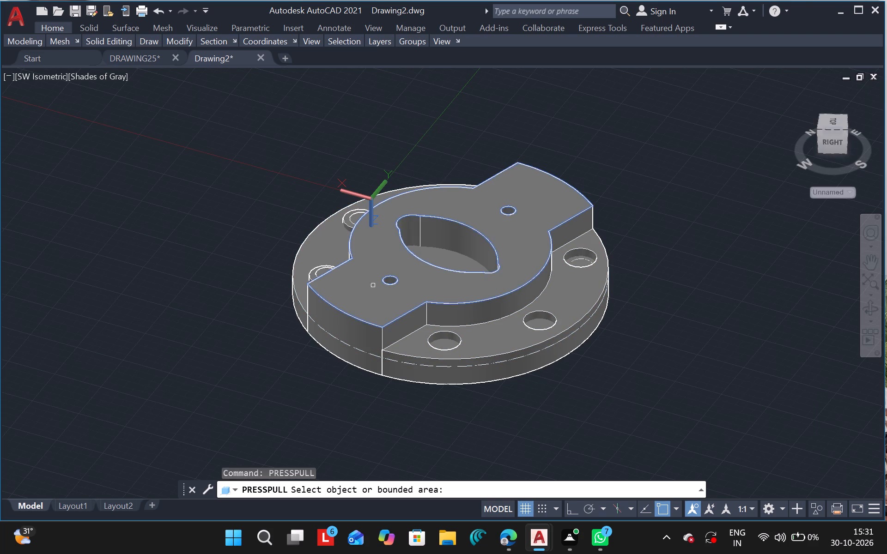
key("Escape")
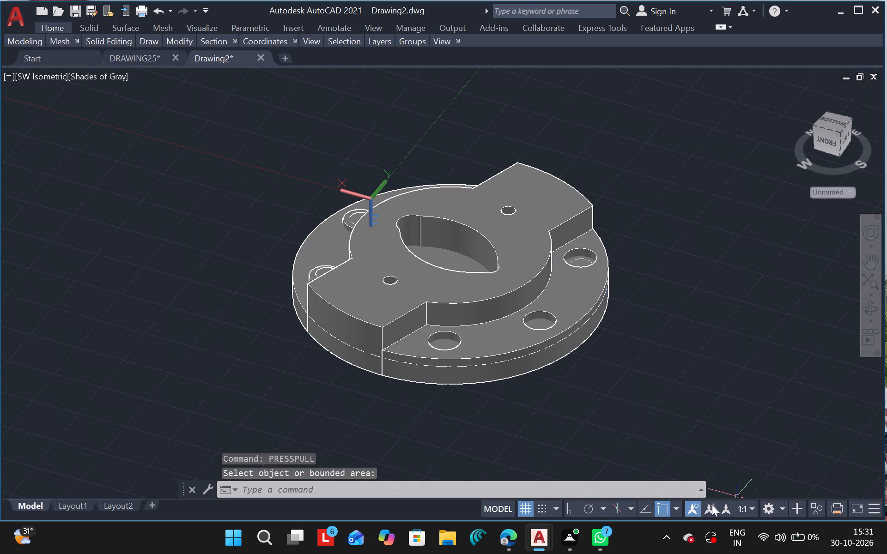
Select the whole flange model and save the drawing in the Documents folder under the file name DRAWING26.
left_click(271, 146)
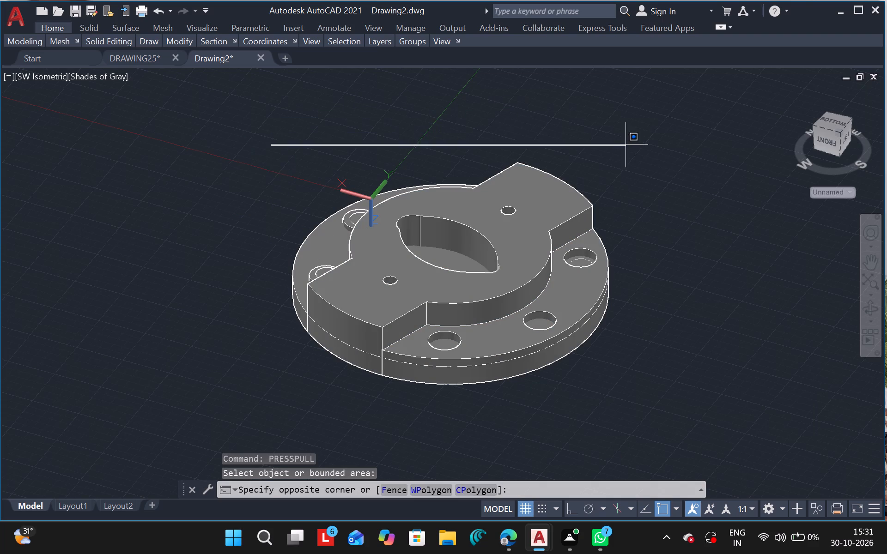
left_click(686, 416)
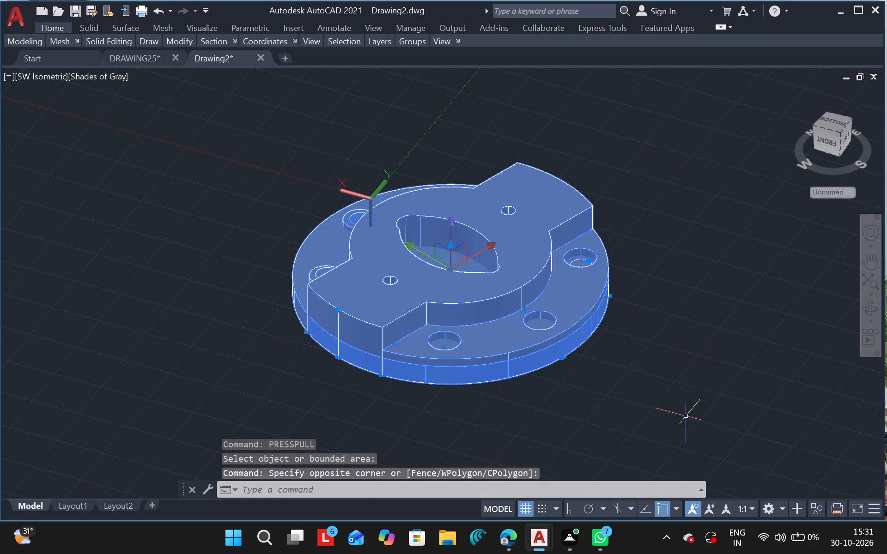
key("ctrl+s")
left_click(461, 404)
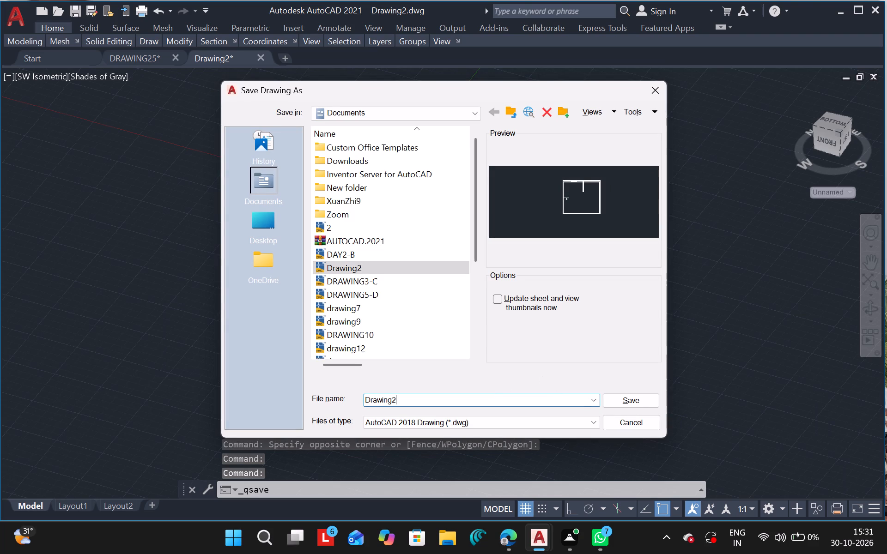
key("BackSpace")
key("BackSpace")
key("BackSpace")
key("BackSpace")
key("BackSpace")
key("BackSpace")
key("BackSpace")
key("BackSpace")
key("BackSpace")
key("BackSpace")
key("BackSpace")
key("BackSpace")
key("BackSpace")
key("BackSpace")
key("BackSpace")
key("BackSpace")
key("BackSpace")
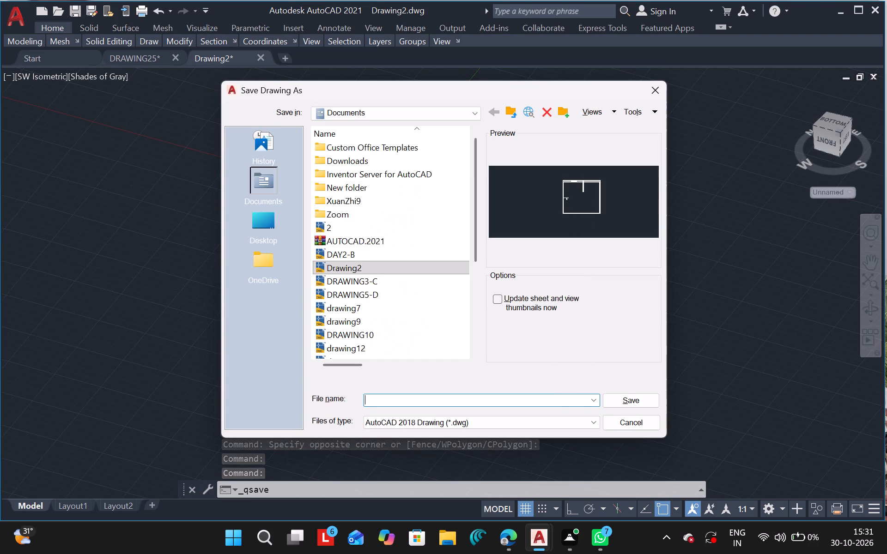
type("DRAWING")
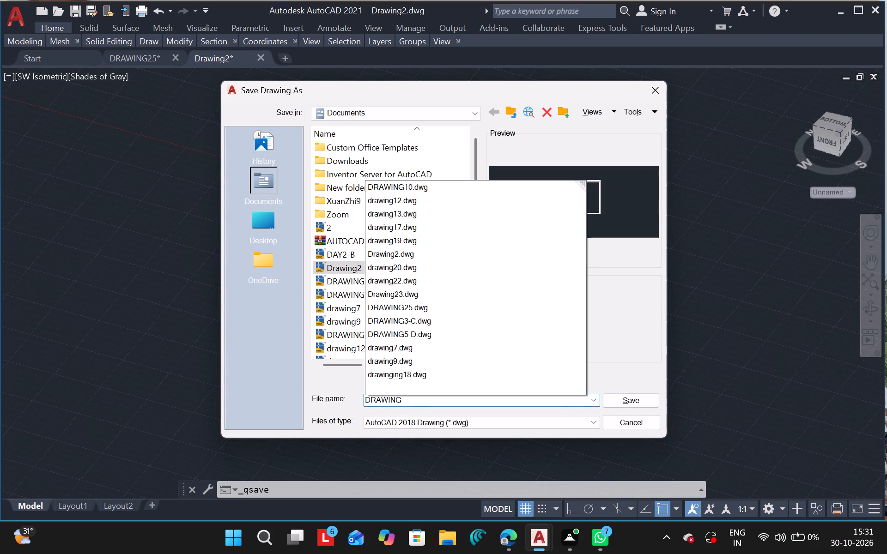
type("26")
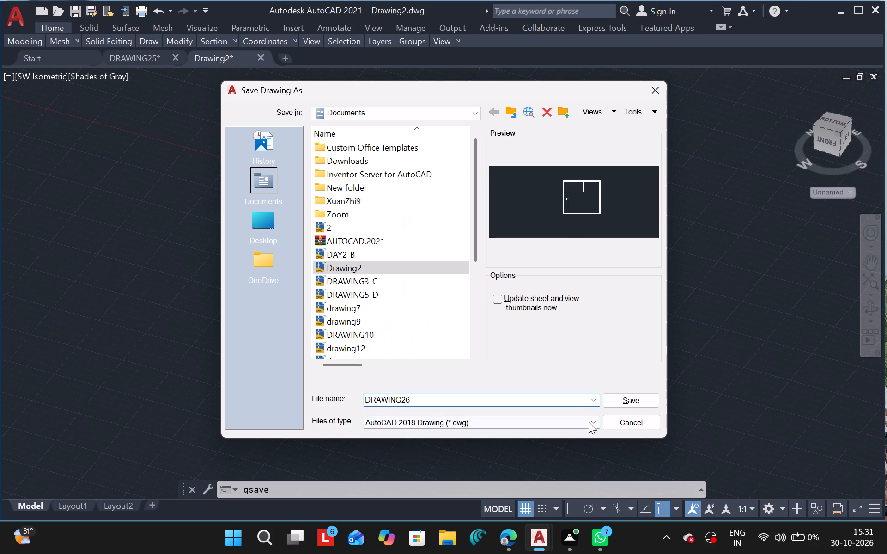
left_click(630, 405)
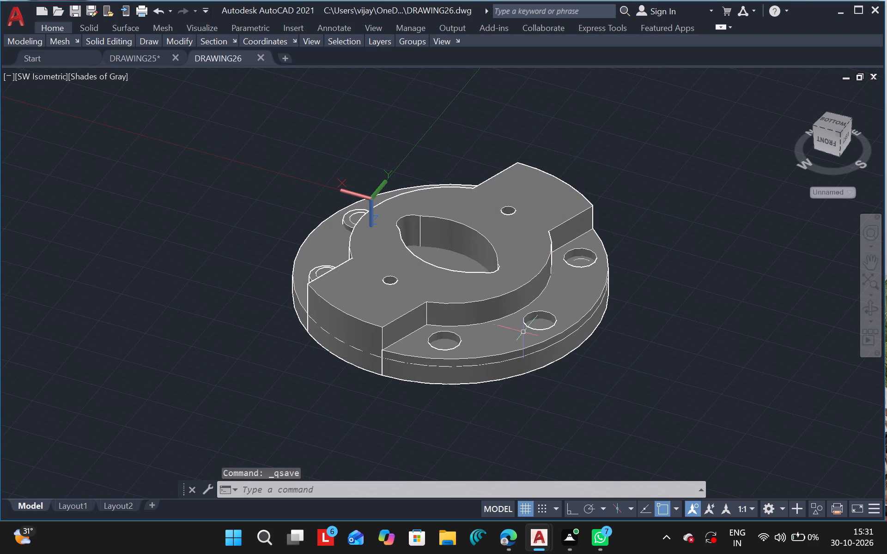